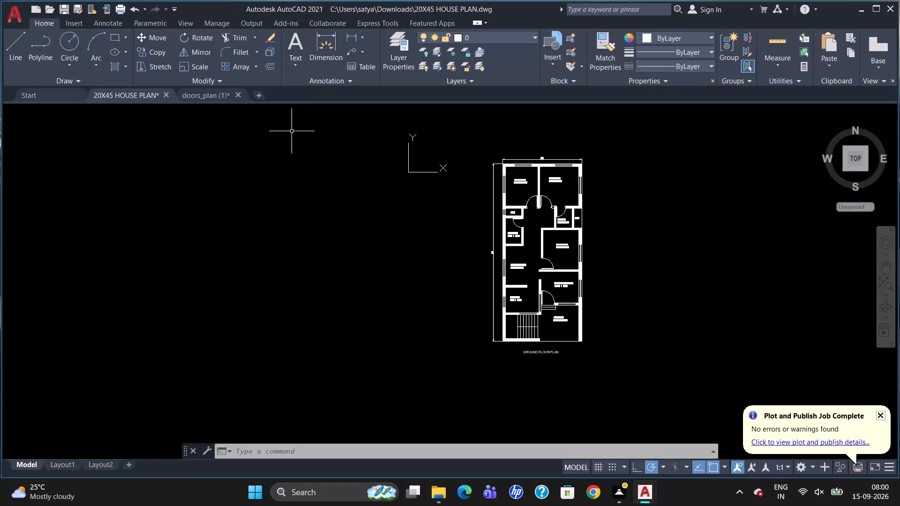
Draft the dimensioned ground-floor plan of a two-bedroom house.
Create a new blank drawing and turn off its grid display.
click(257, 101)
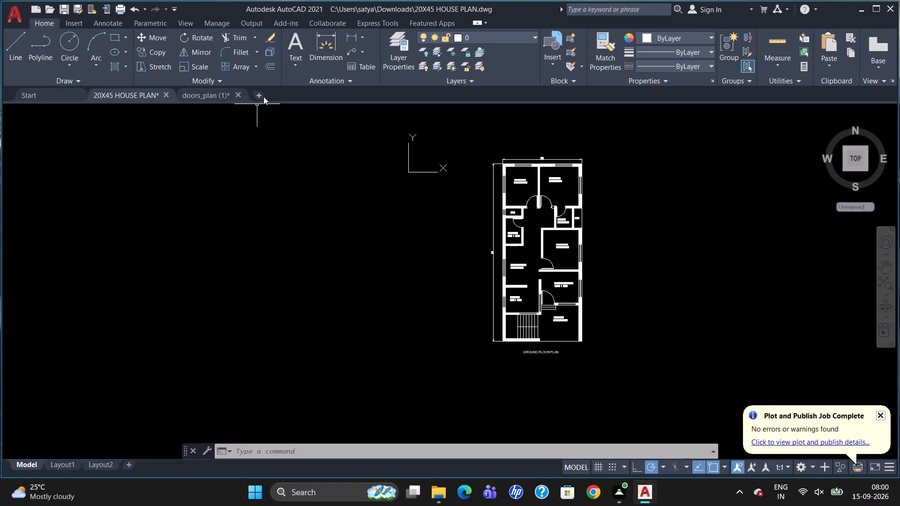
click(263, 97)
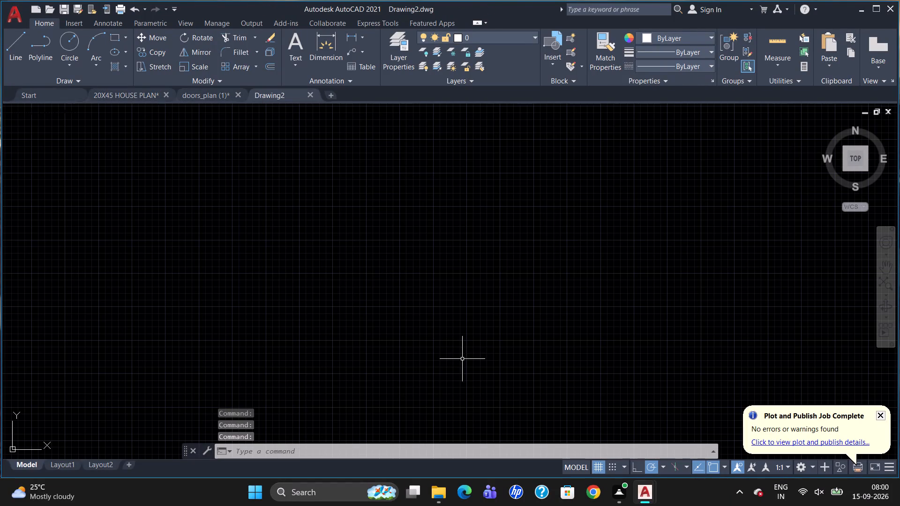
click(598, 466)
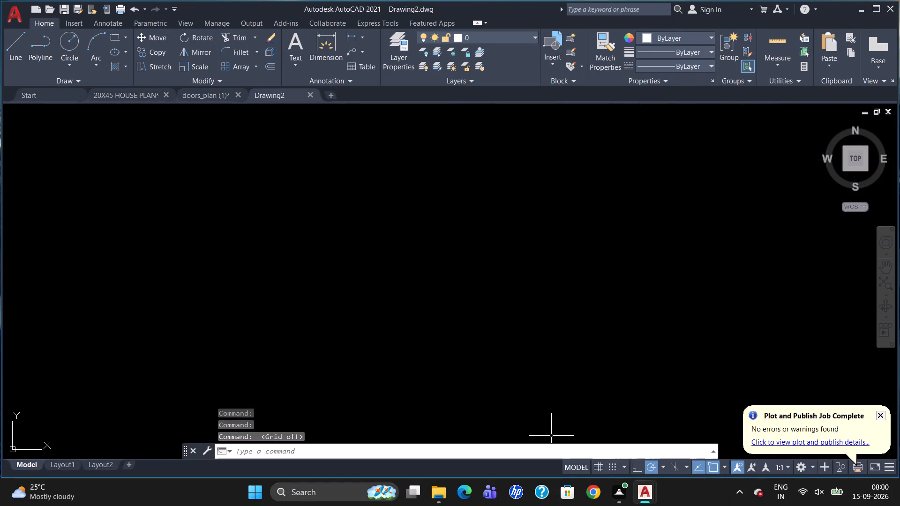
Check the file opening and saving settings in the program's Options.
click(578, 449)
text(OPTIONS)
key(Return)
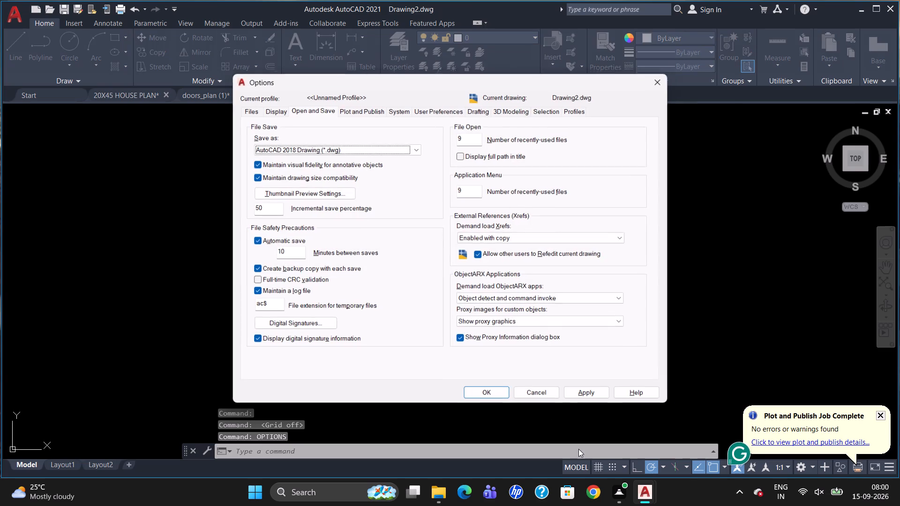
click(487, 400)
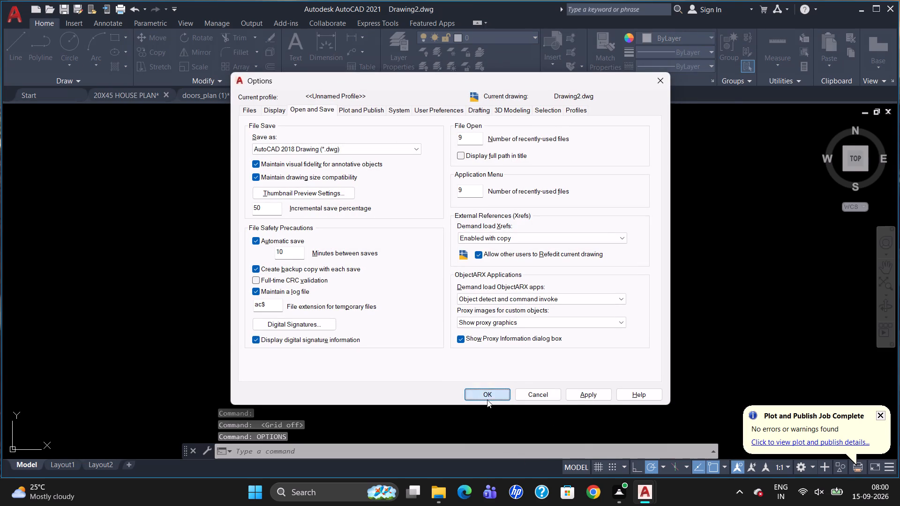
Set the drawing units to Engineering length with 0'-0.00" precision and the insertion scale to Inches.
text(UN)
key(Return)
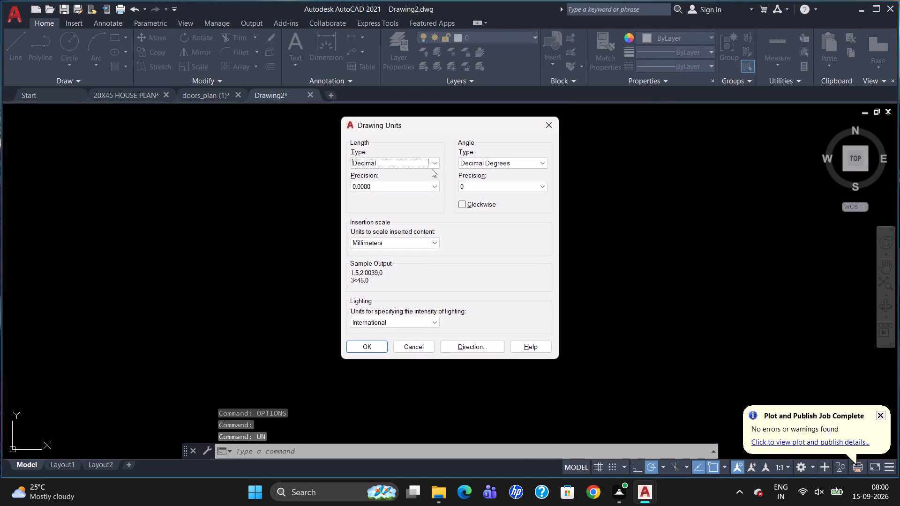
click(437, 155)
click(436, 161)
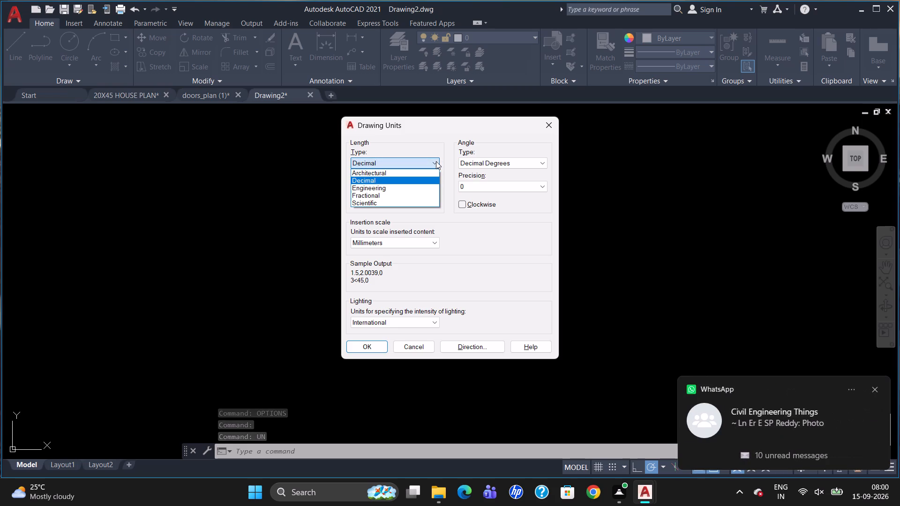
click(410, 189)
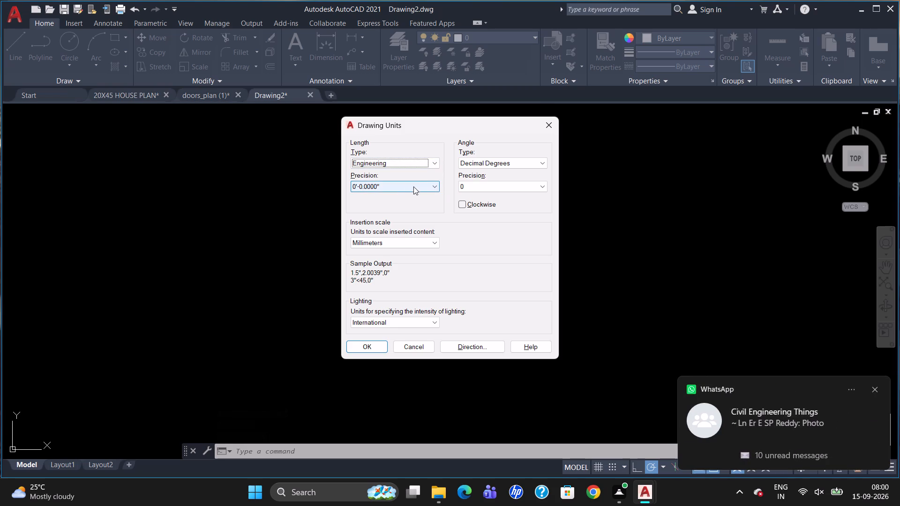
click(422, 179)
click(421, 182)
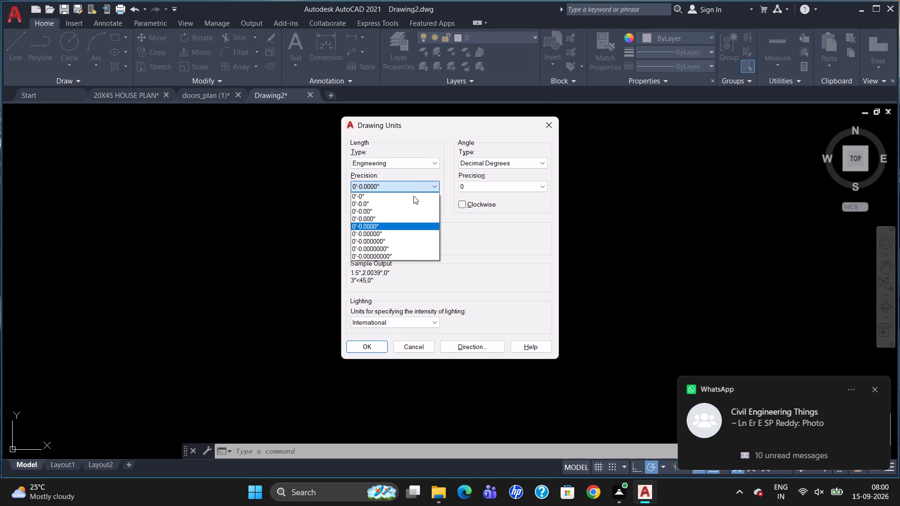
click(406, 208)
click(405, 240)
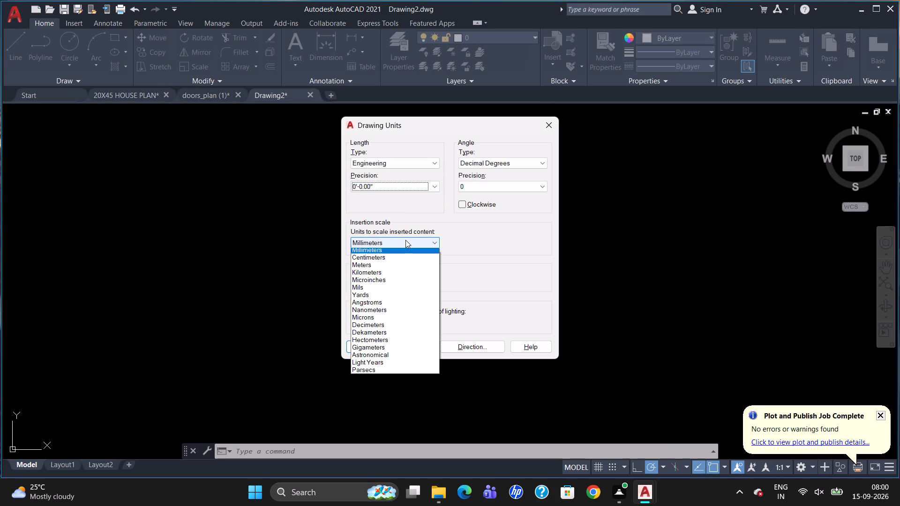
click(405, 262)
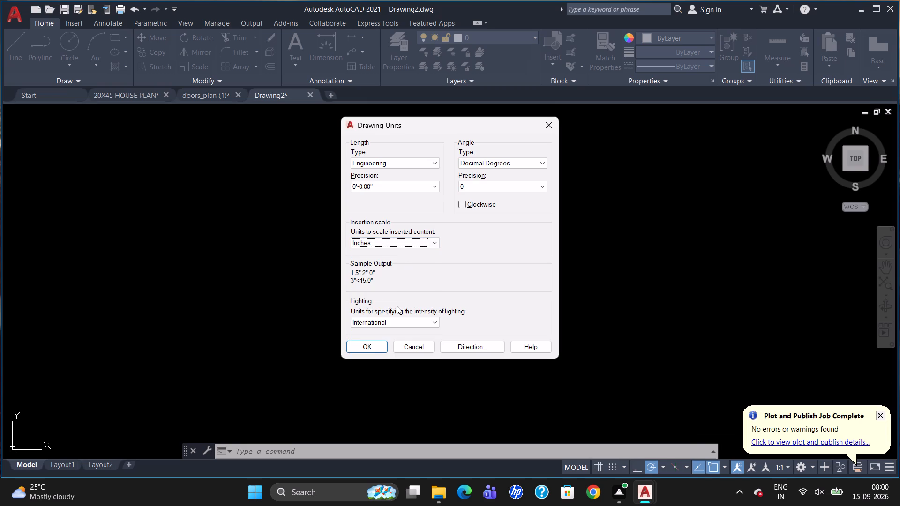
click(372, 348)
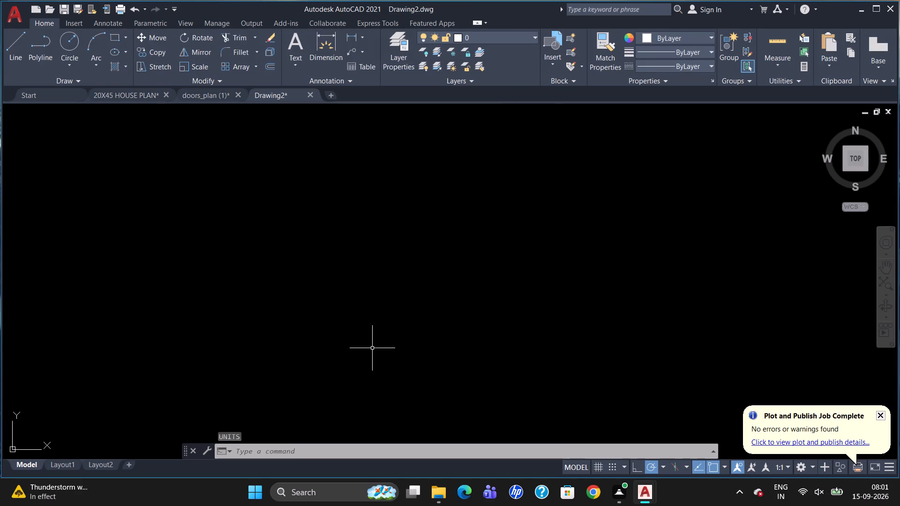
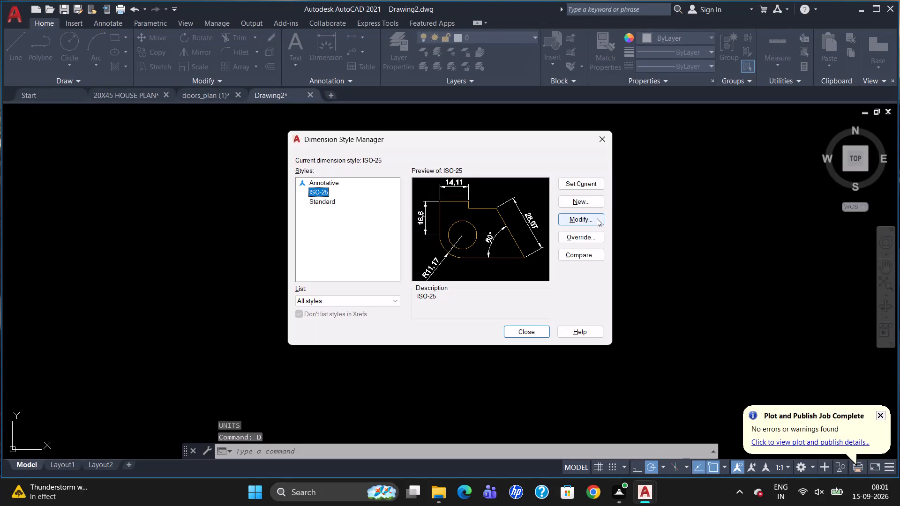
Modify the ISO-25 dimension style so its linear dimensions use the Engineering unit format.
click(597, 218)
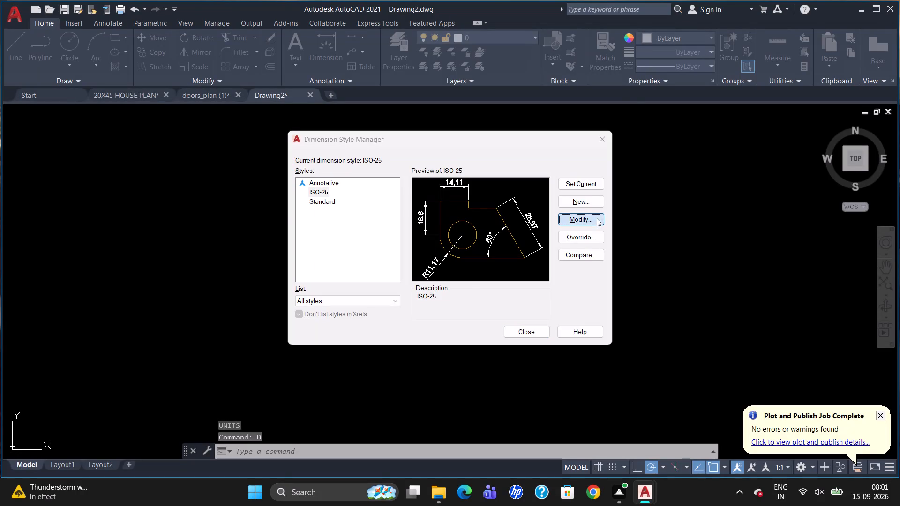
click(438, 119)
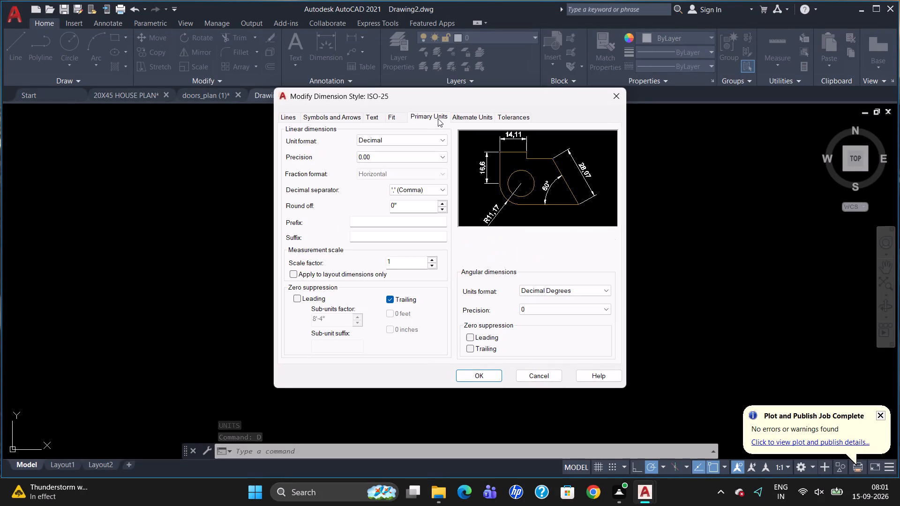
click(425, 136)
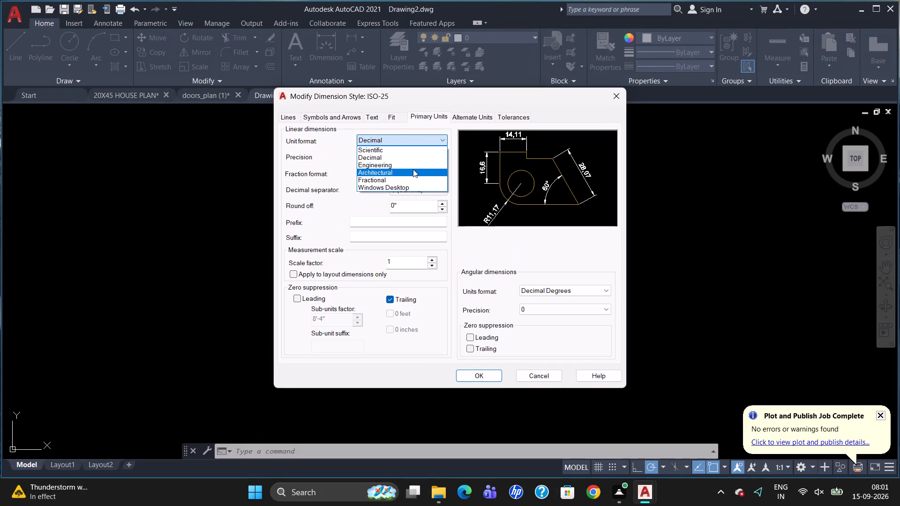
click(418, 165)
Set the ISO-25 dimension text height to 5 inches.
click(376, 120)
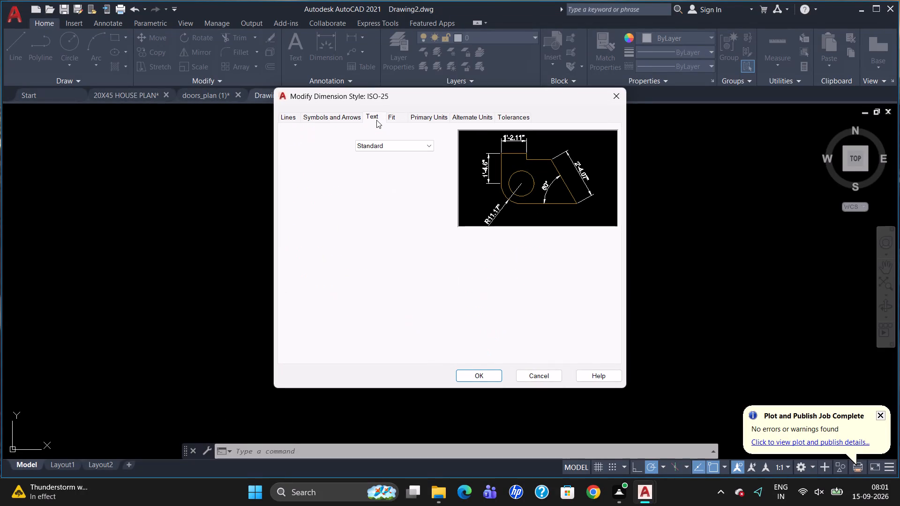
double_click(428, 204)
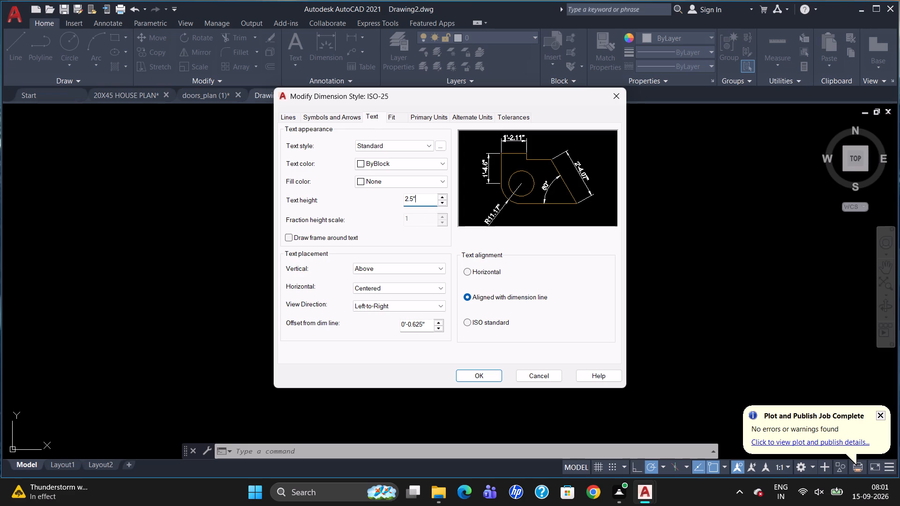
key(BackSpace)
key(5)
Set the ISO-25 arrow size to 5 inches and accept the style modifications.
click(330, 112)
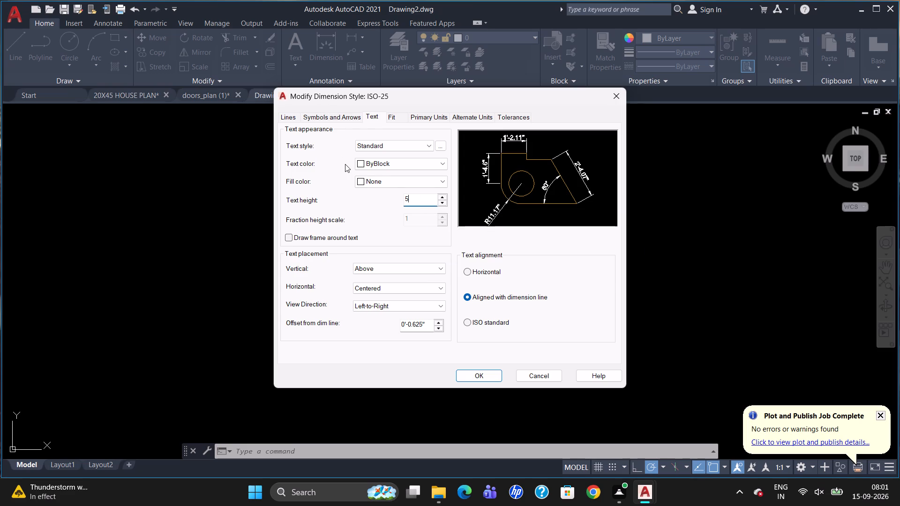
click(349, 118)
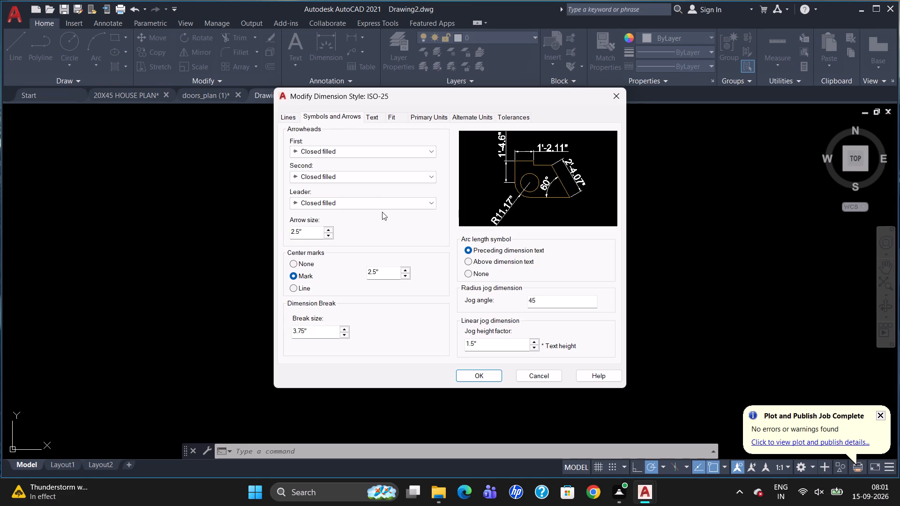
double_click(309, 233)
key(BackSpace)
key(5)
key(Return)
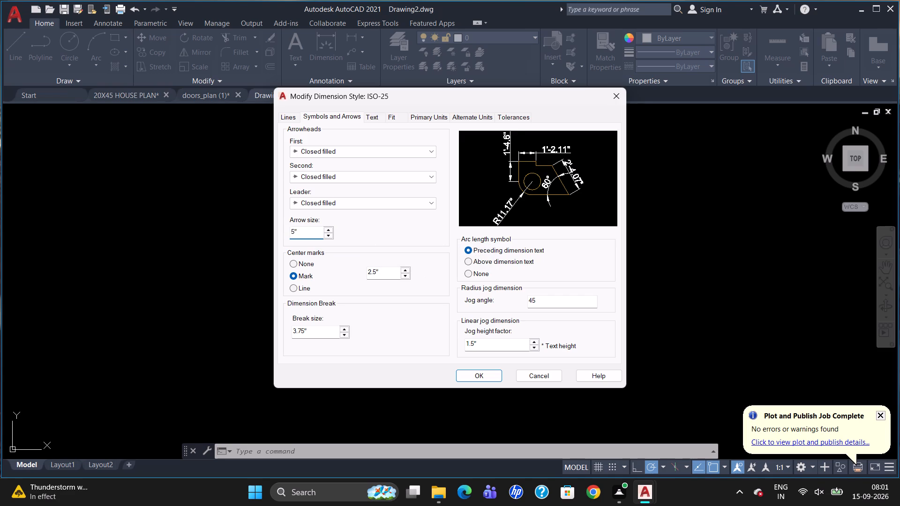
click(480, 378)
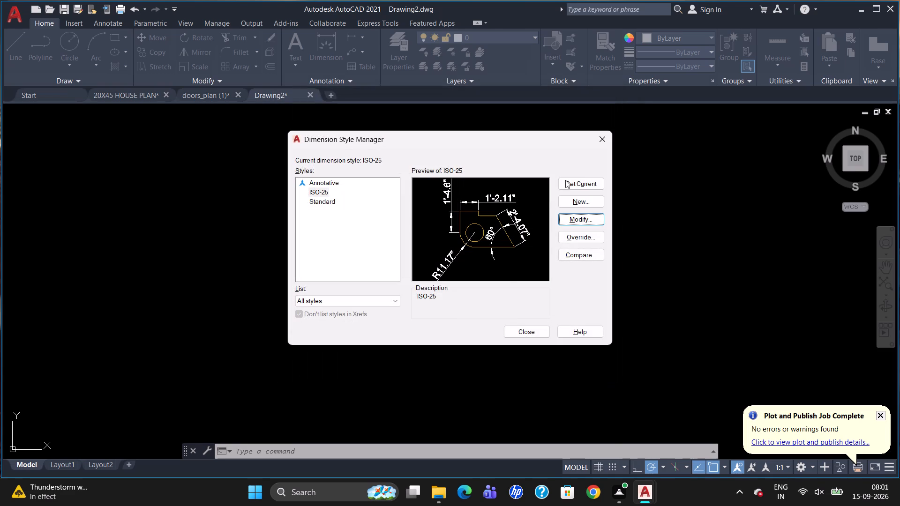
Make ISO-25 the current dimension style and close the Dimension Style Manager.
drag(571, 197, 580, 184)
click(580, 184)
click(523, 332)
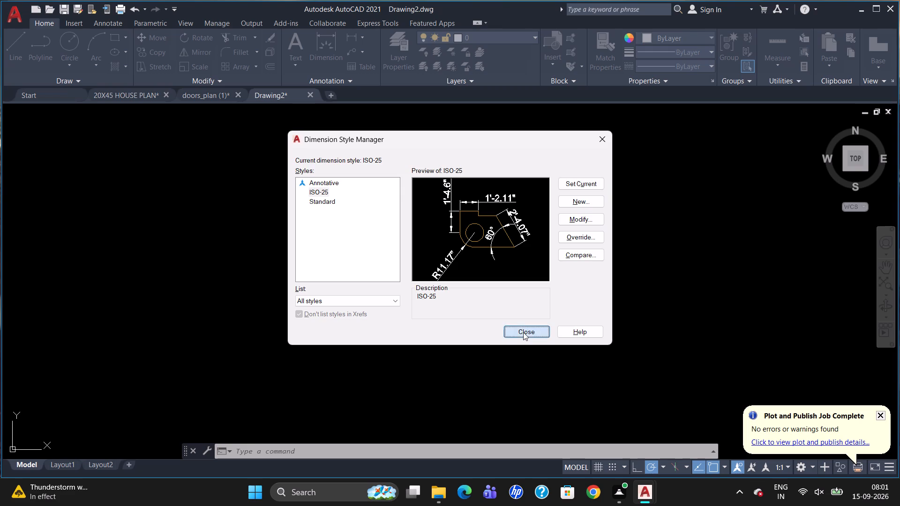
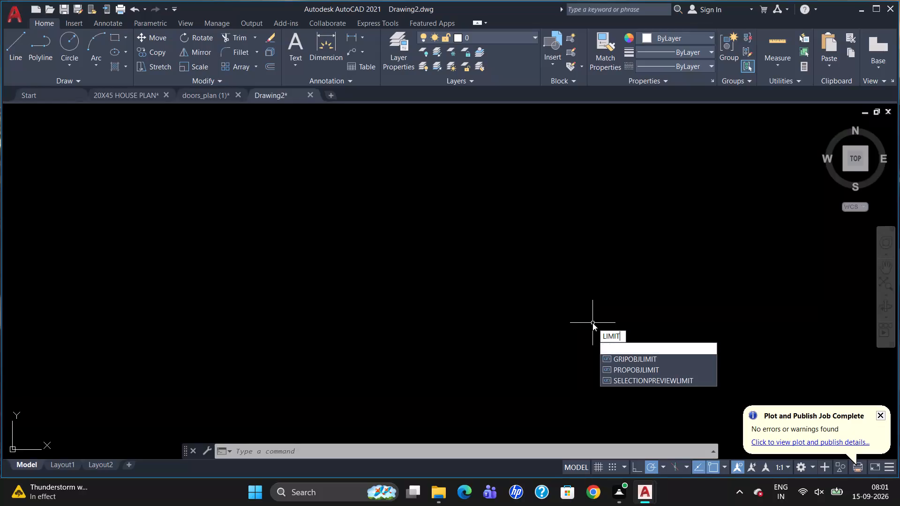
Set the model space drawing limits with lower left corner 0,0 and upper right corner 1.7,16.5.
key(Return)
text(0,0)
key(Return)
text(1.7,16.5)
key(Return)
Zoom All to fit the view to the new drawing limits.
key(x)
key(BackSpace)
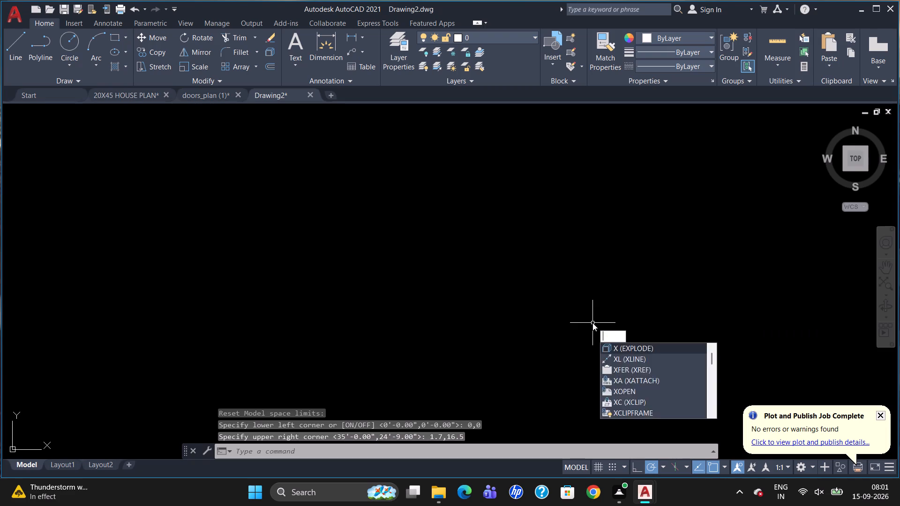
key(z)
key(Return)
key(a)
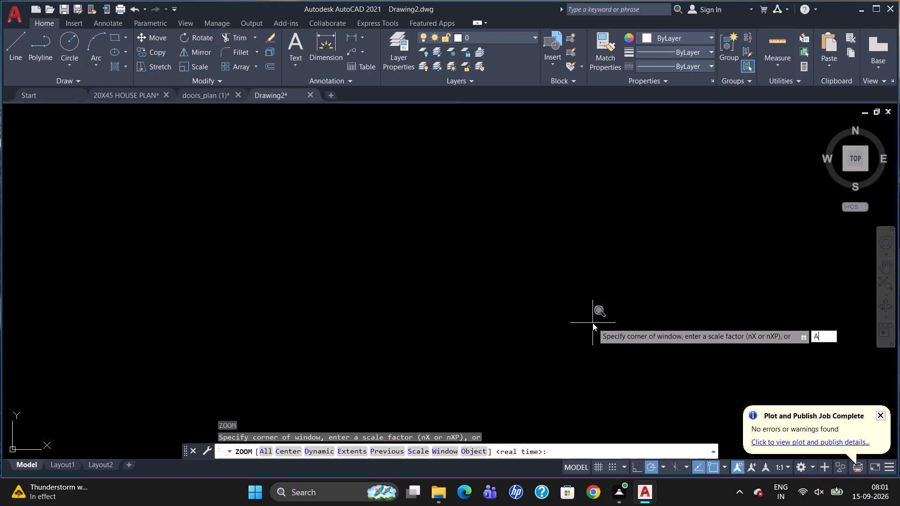
key(Return)
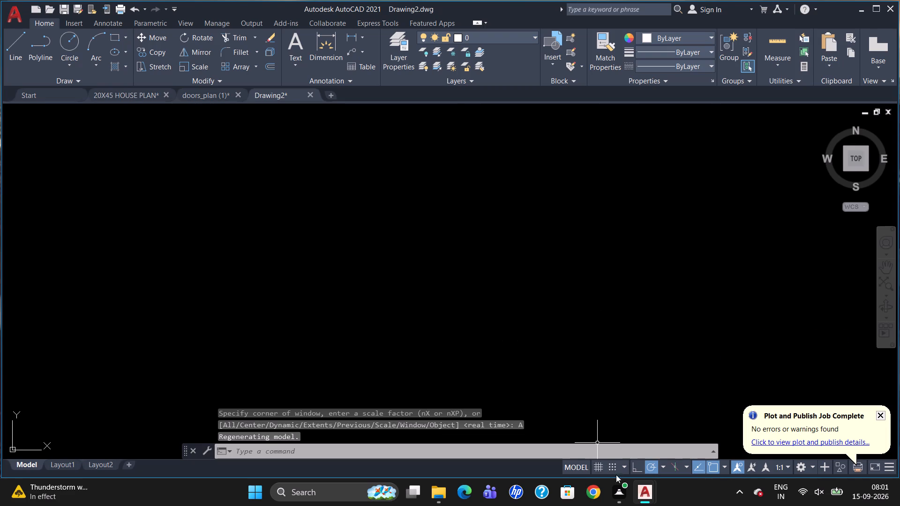
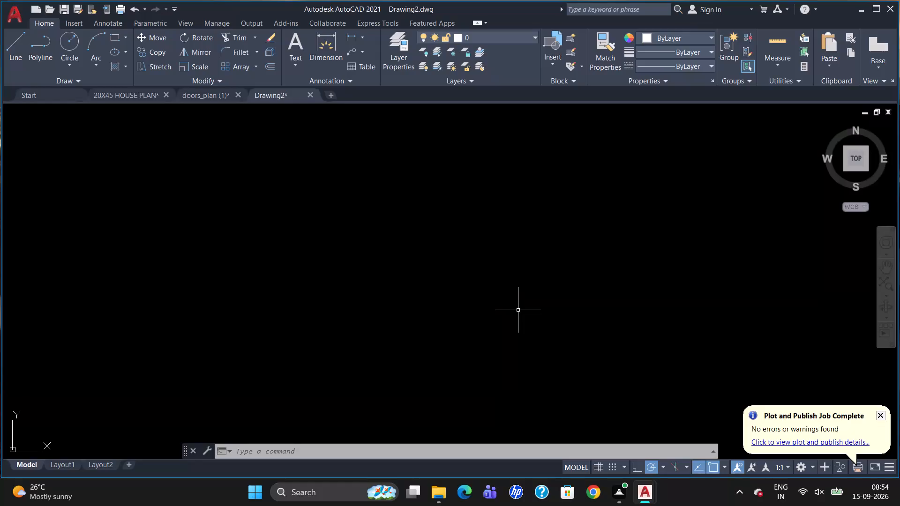
Draw a 30' by 30' rectangle as the outer outline of the plan.
key(e)
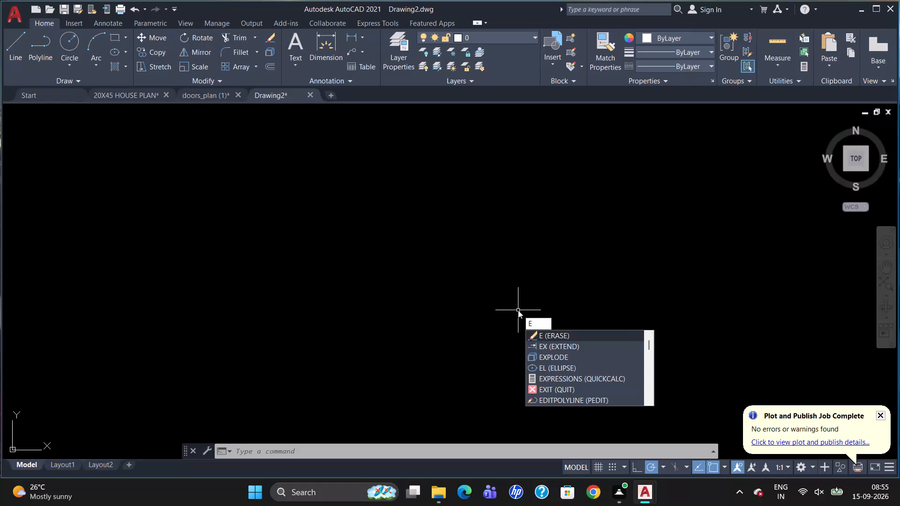
key(BackSpace)
text(REC)
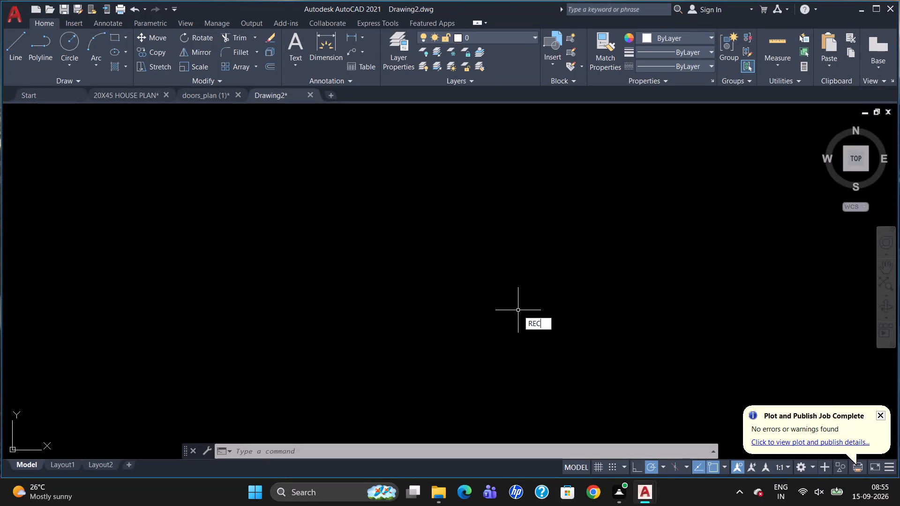
key(Return)
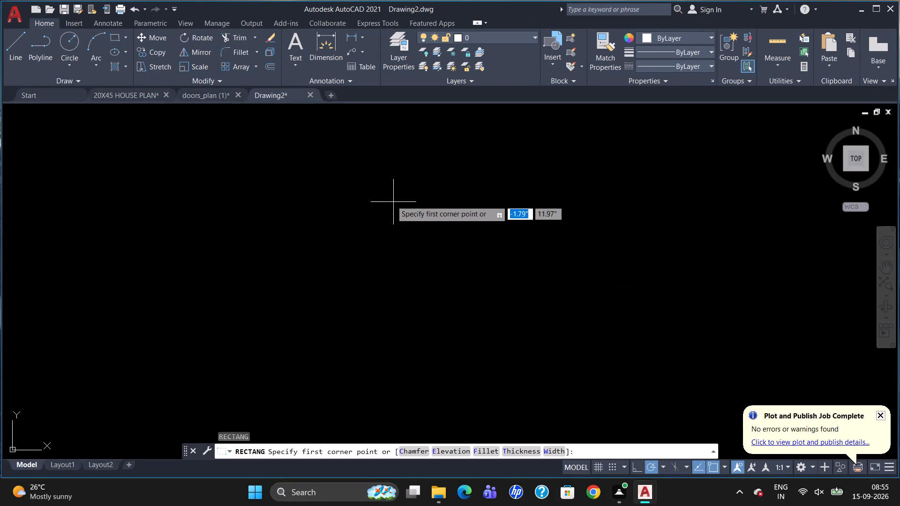
click(358, 176)
key(3)
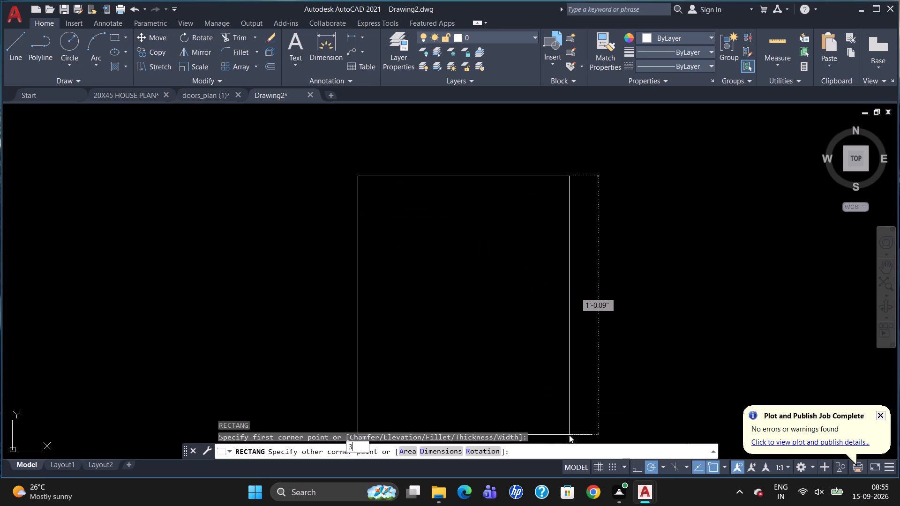
text(0')
key(Tab)
text(30')
key(Return)
key(Escape)
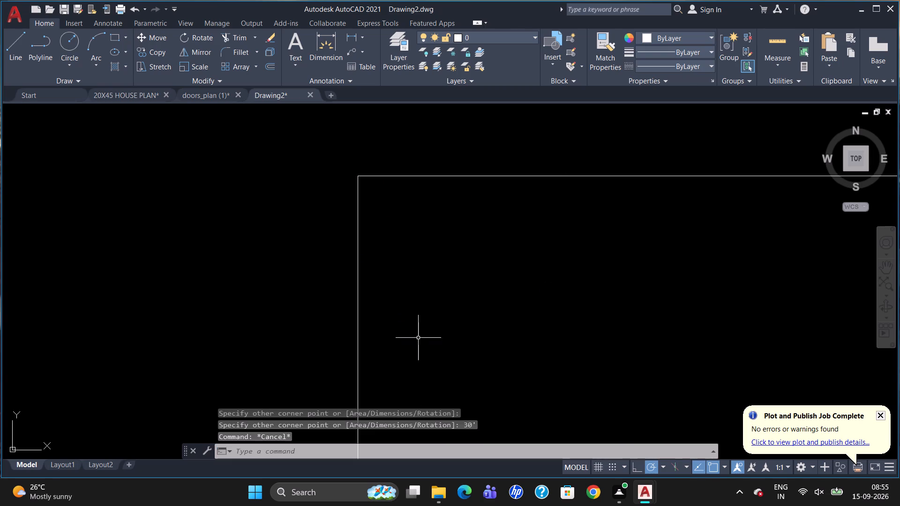
Move the UCS origin clear of the square, into the empty space to its left.
scroll(472, 223, down, 9)
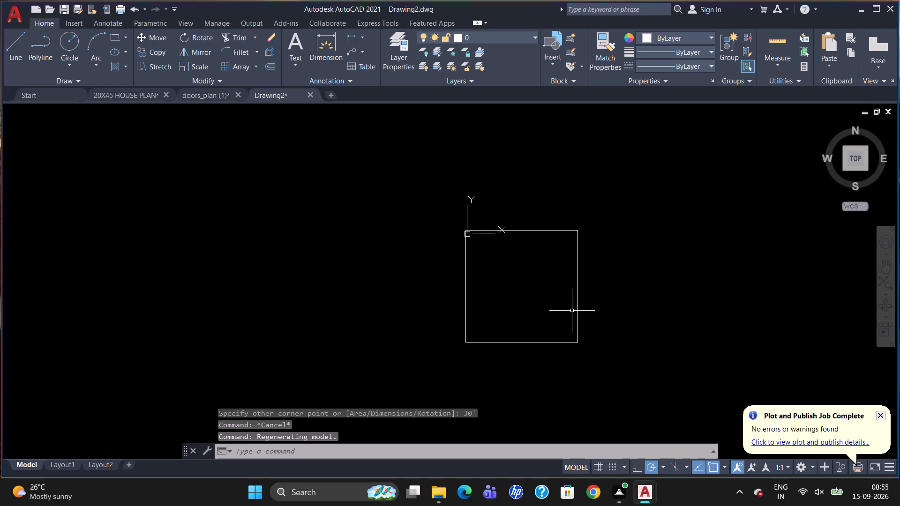
click(468, 236)
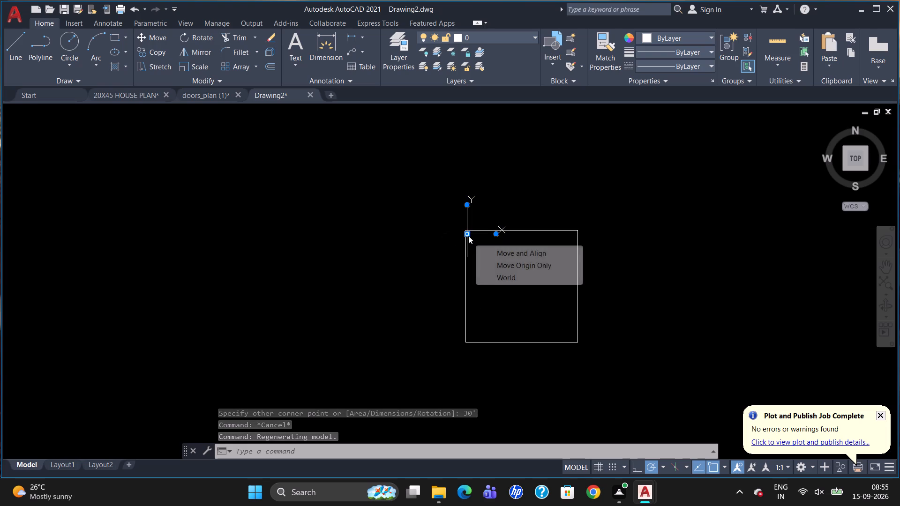
drag(466, 232, 438, 249)
drag(430, 251, 387, 256)
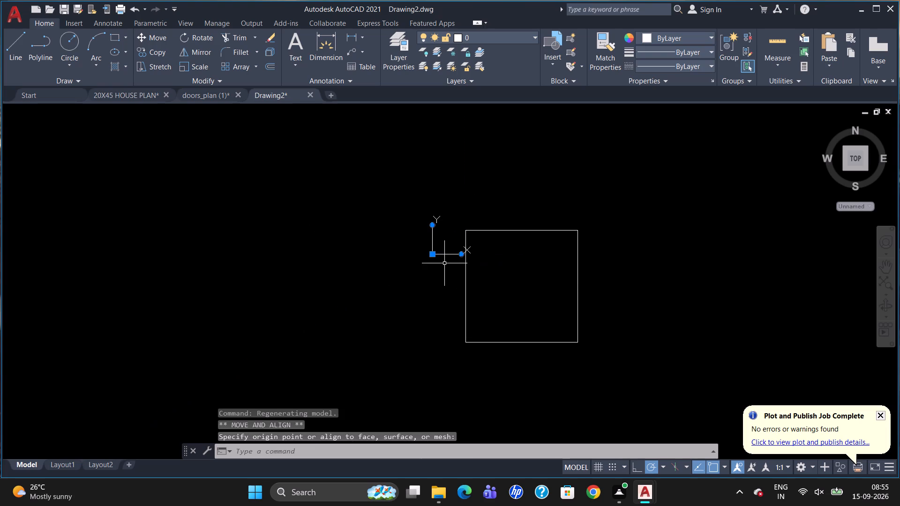
drag(434, 254, 307, 263)
click(277, 255)
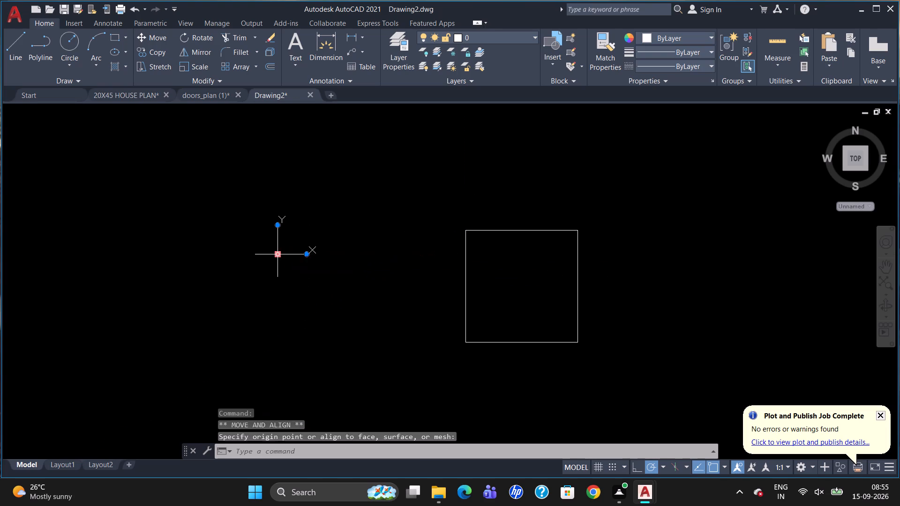
key(Escape)
Offset the 30' square 9 inches inward to form the outer wall thickness.
scroll(591, 347, up, 2)
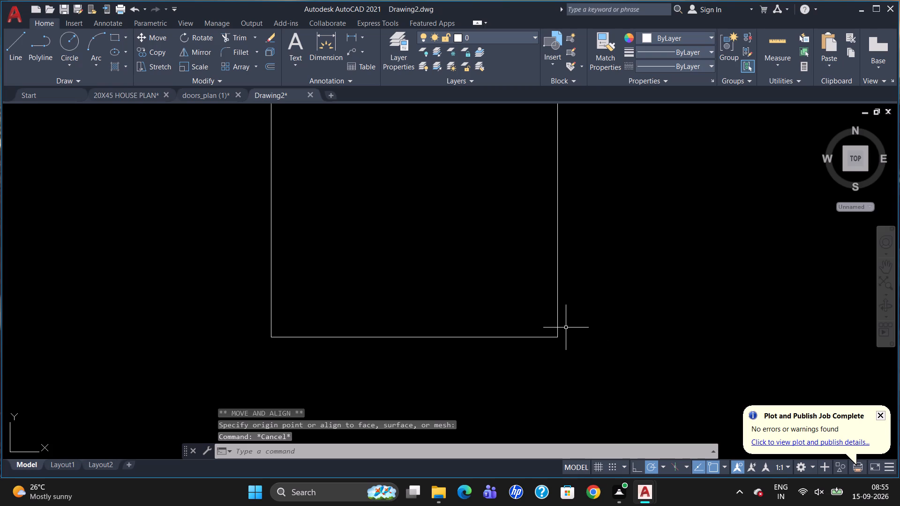
key(Escape)
scroll(570, 335, down, 2)
scroll(580, 313, up, 1)
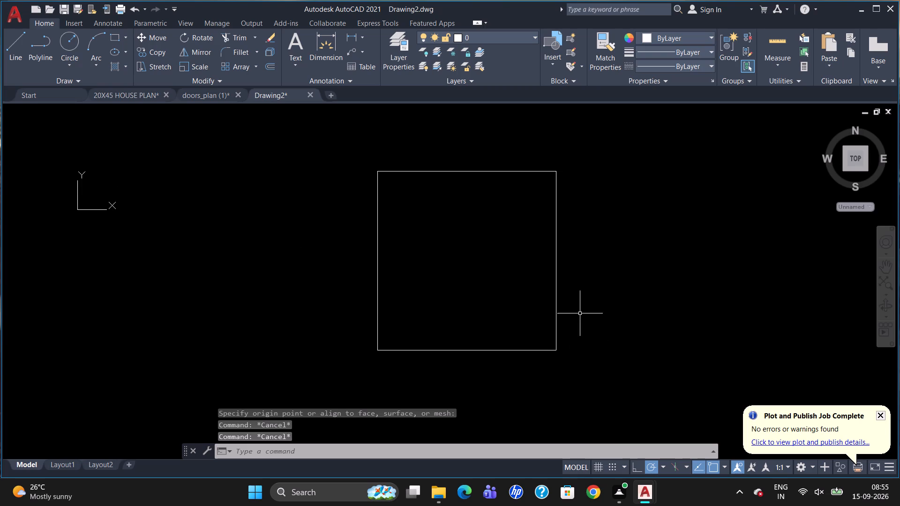
key(o)
key(Return)
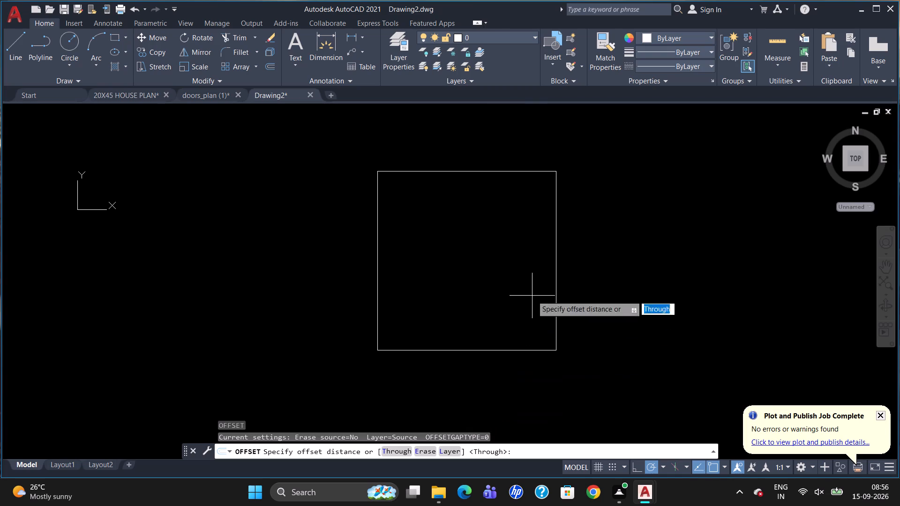
key(o)
key(Return)
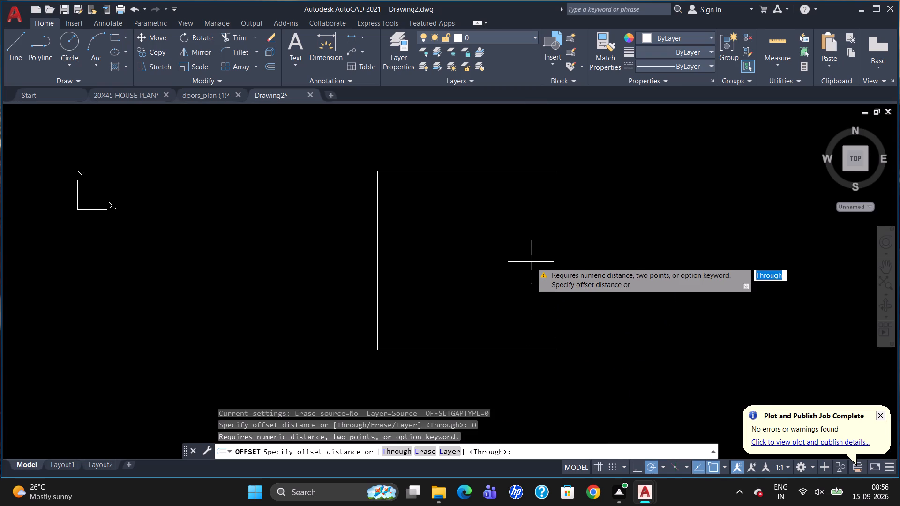
key(9)
key(Return)
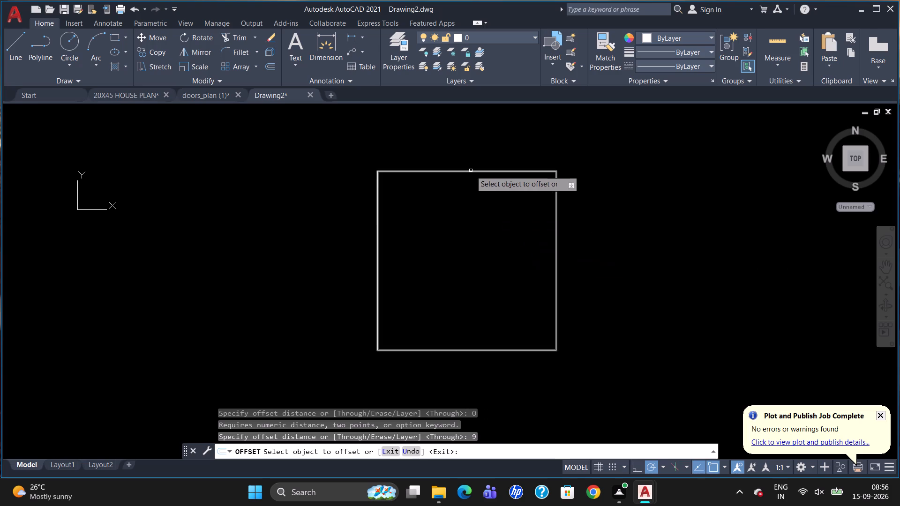
click(471, 171)
click(479, 202)
key(Escape)
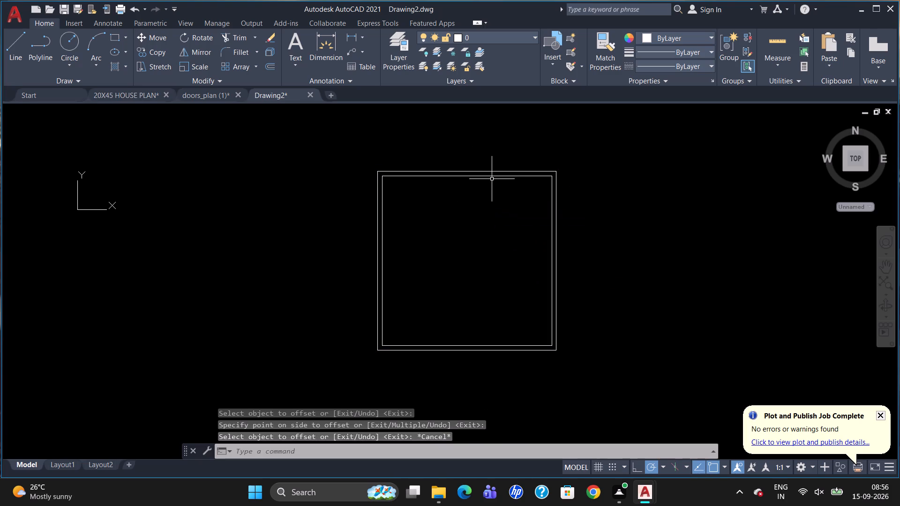
Explode the inner offset square into separate lines.
click(494, 175)
key(x)
key(Return)
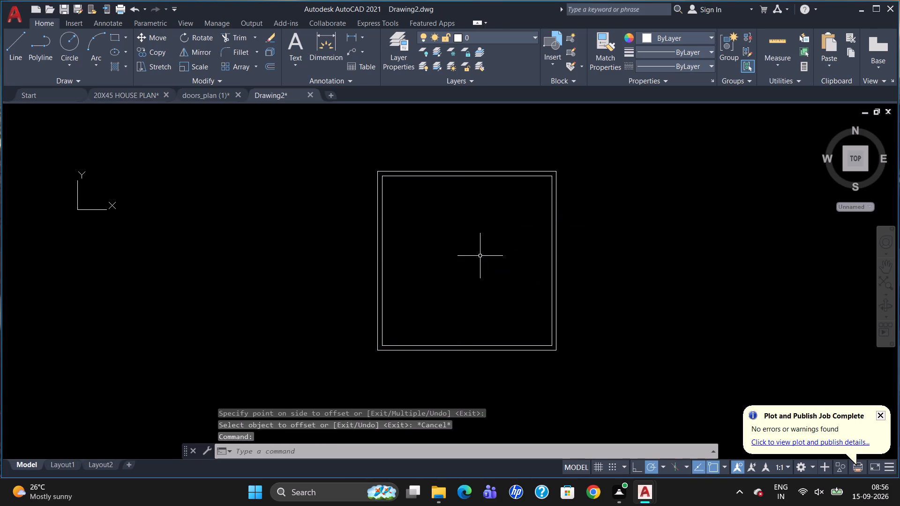
key(Escape)
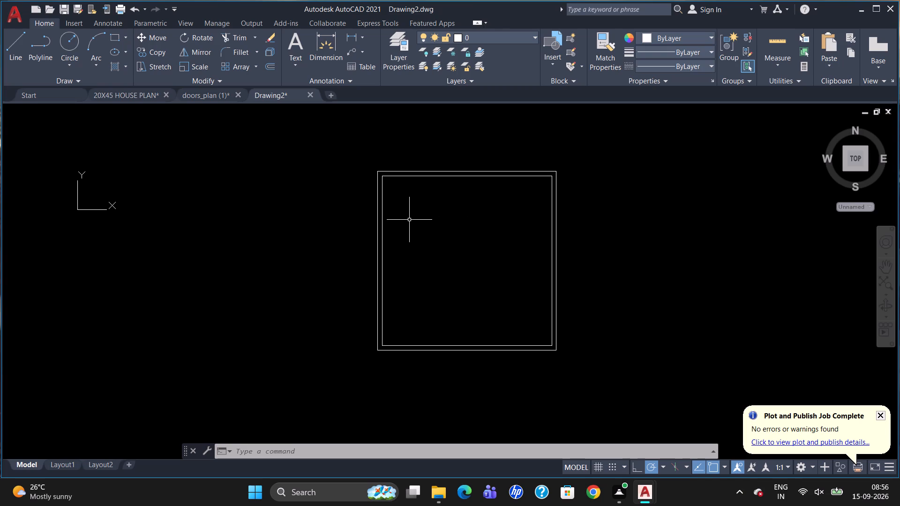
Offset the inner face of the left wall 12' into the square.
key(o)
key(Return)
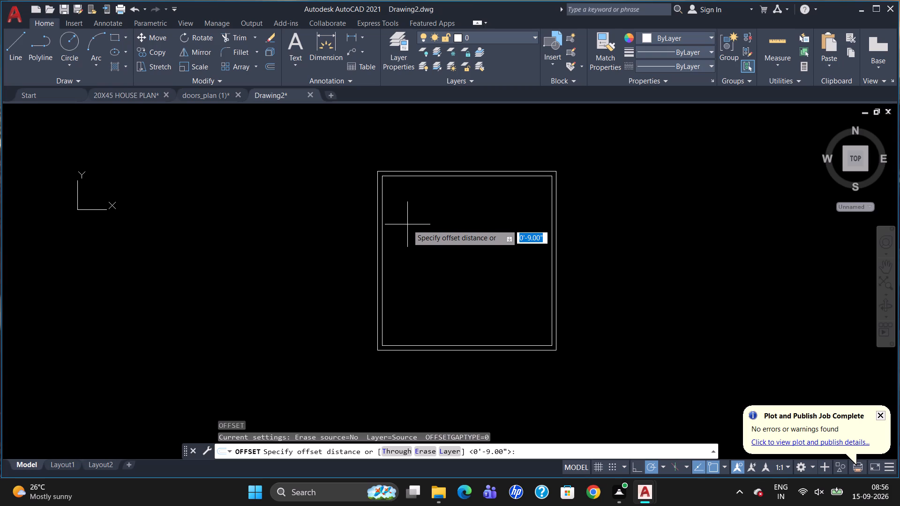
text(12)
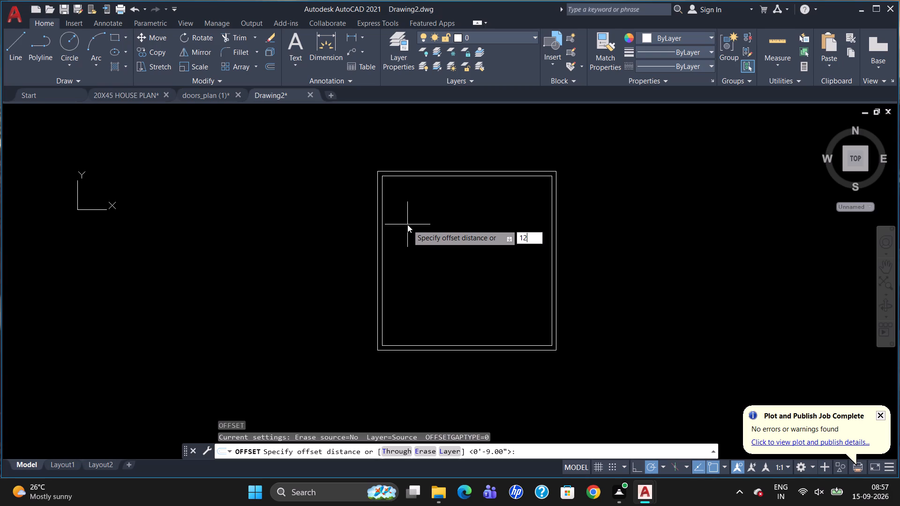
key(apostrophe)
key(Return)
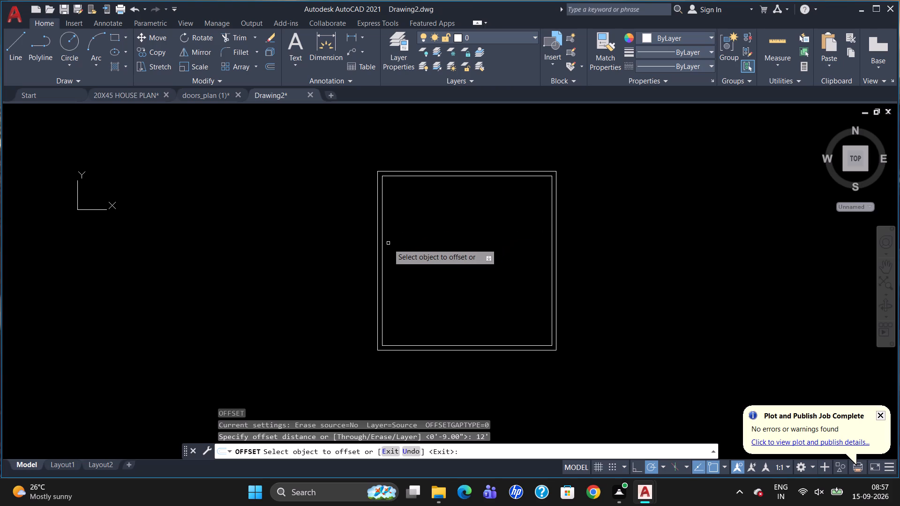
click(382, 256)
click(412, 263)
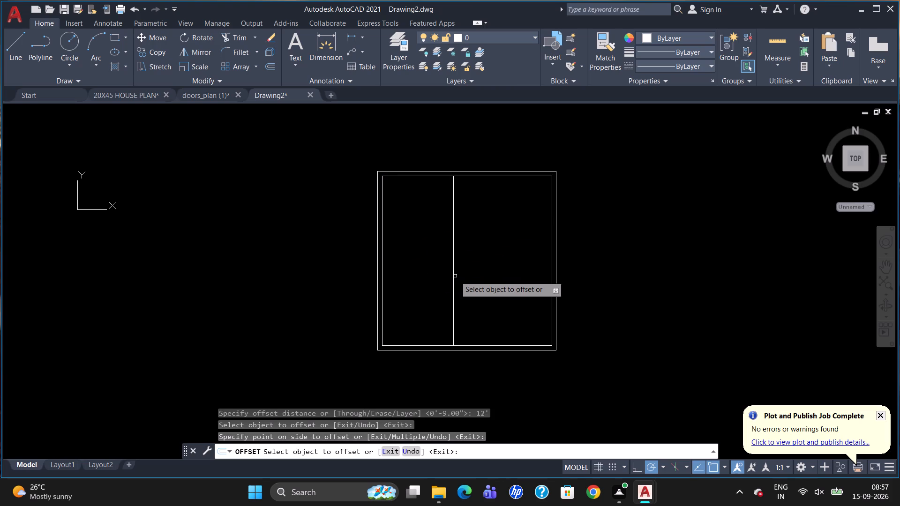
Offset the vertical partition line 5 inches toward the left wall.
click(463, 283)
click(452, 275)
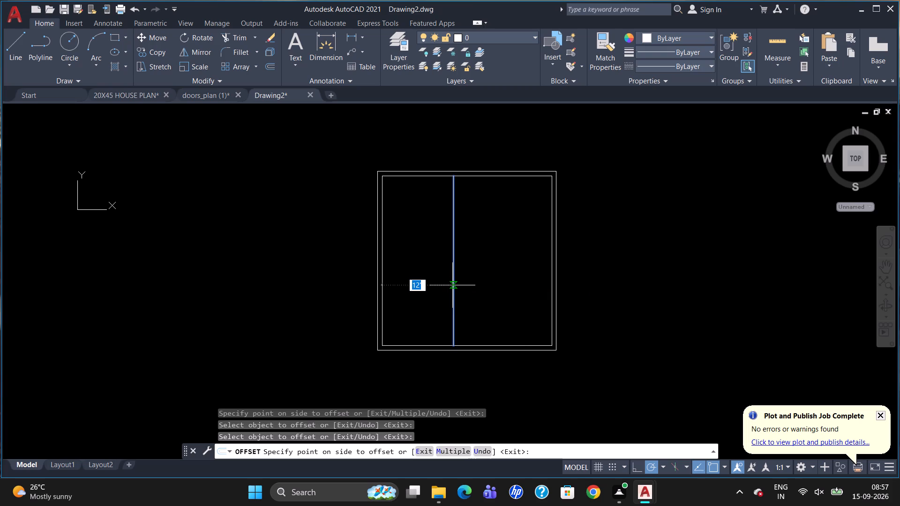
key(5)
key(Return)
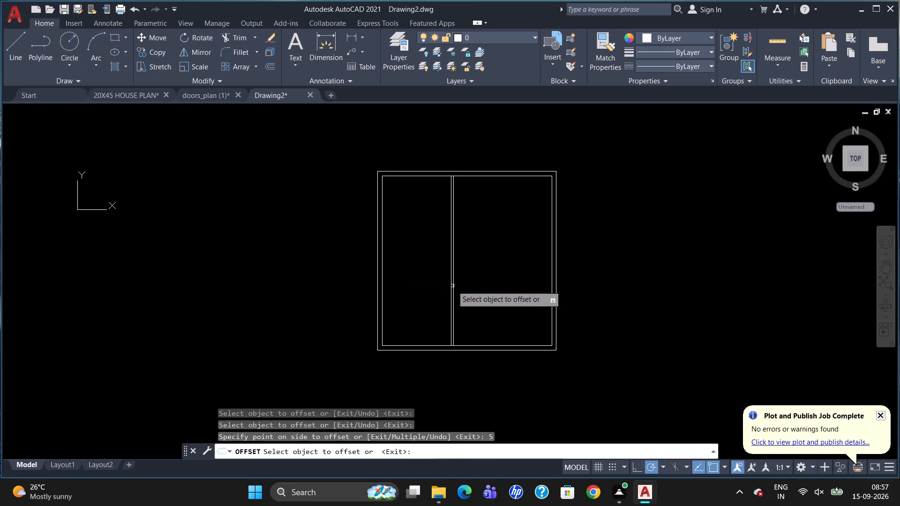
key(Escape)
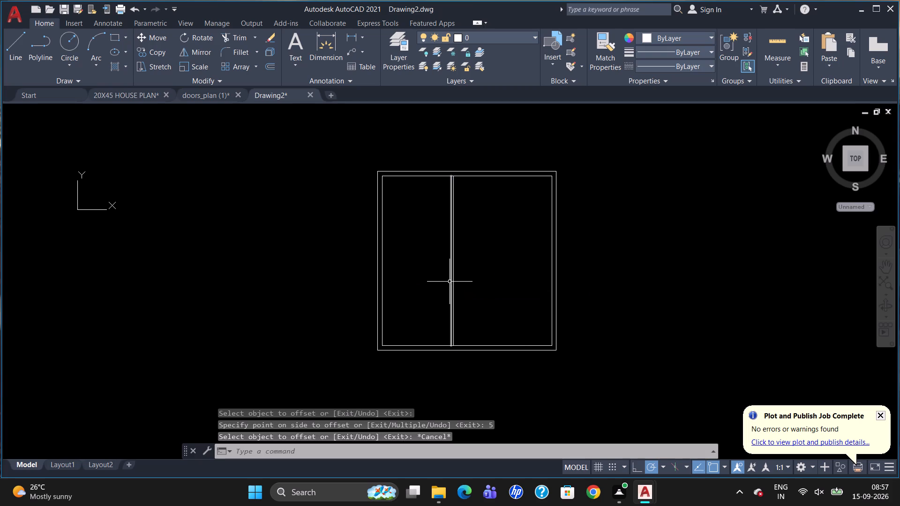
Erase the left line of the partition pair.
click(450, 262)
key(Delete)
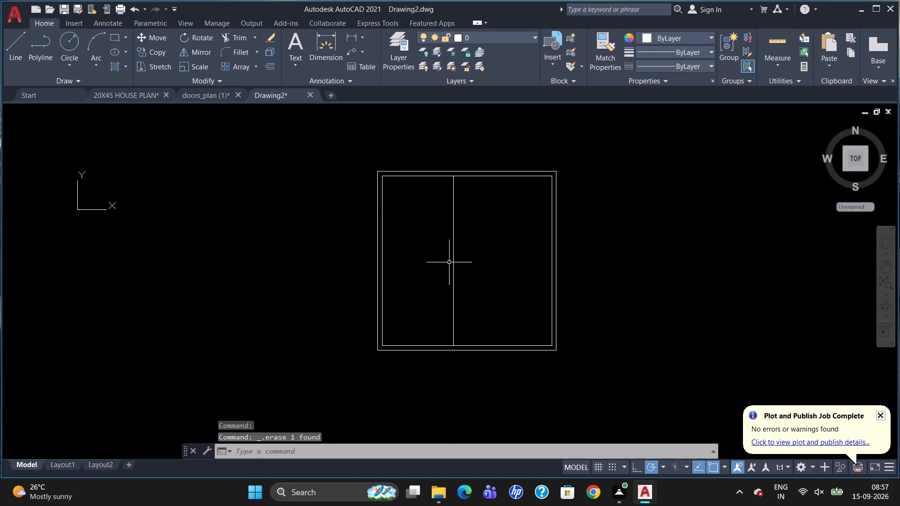
Quick-measure the space between the left wall's inner face and the partition line.
click(773, 67)
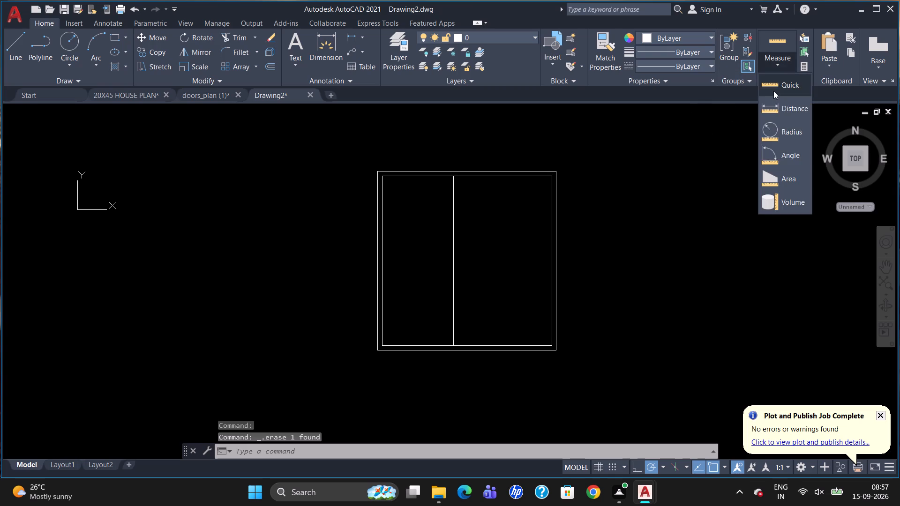
click(773, 91)
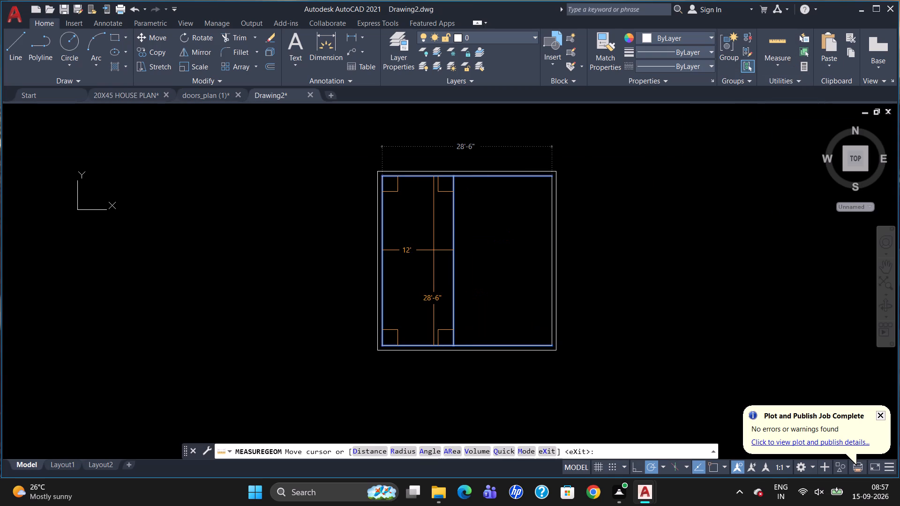
key(Escape)
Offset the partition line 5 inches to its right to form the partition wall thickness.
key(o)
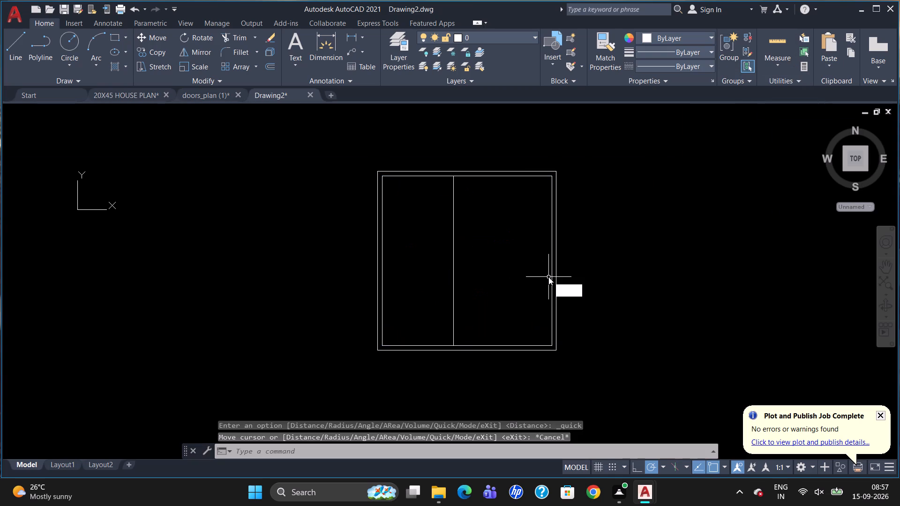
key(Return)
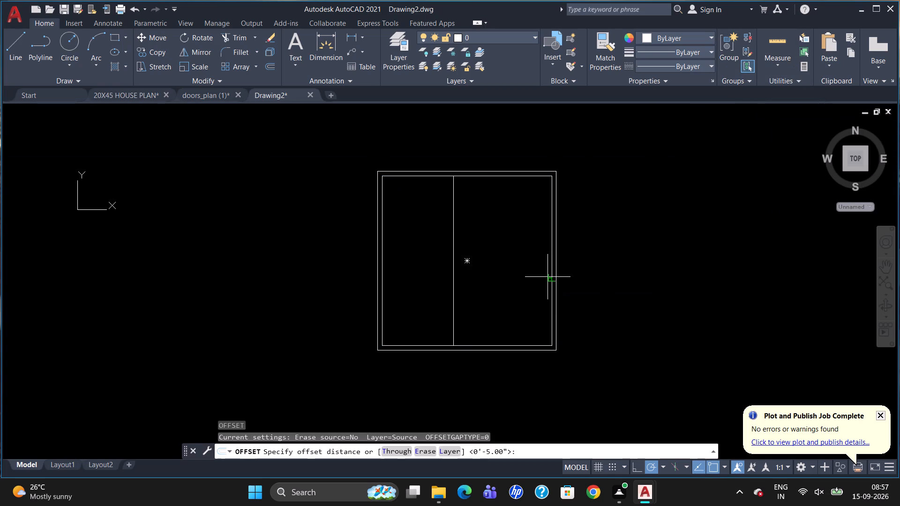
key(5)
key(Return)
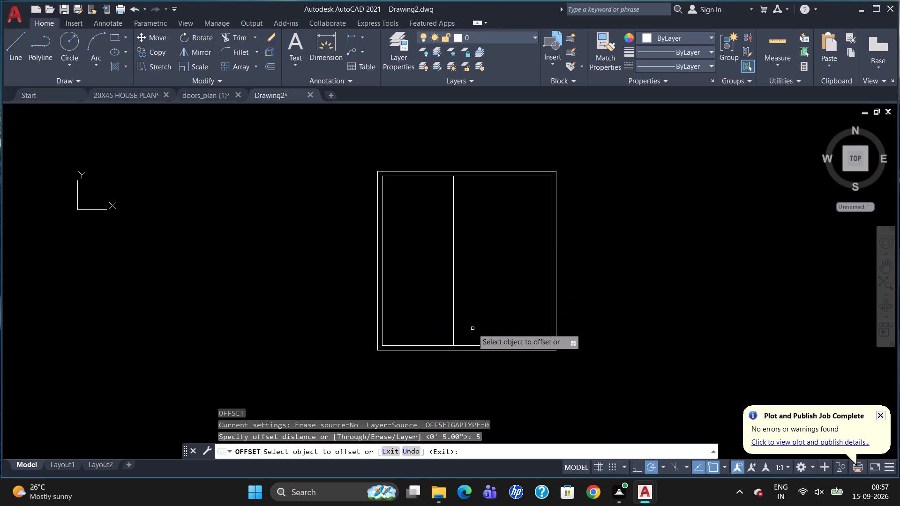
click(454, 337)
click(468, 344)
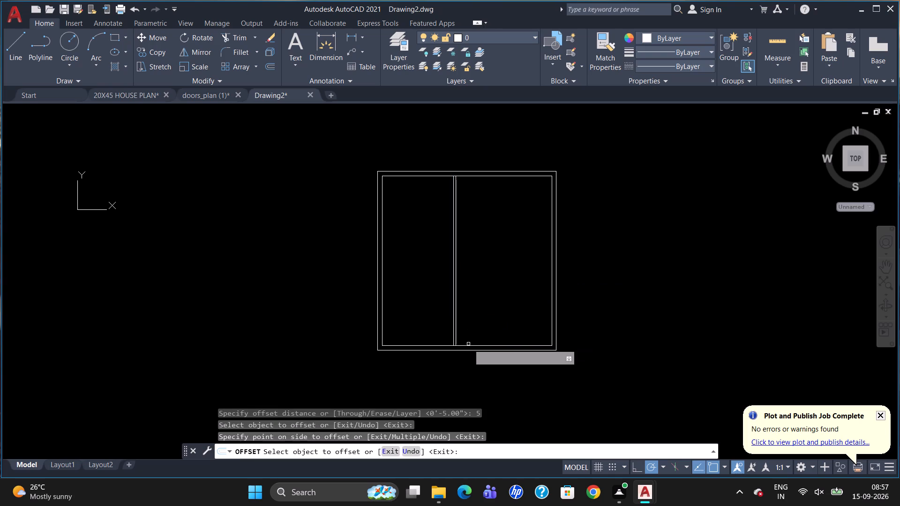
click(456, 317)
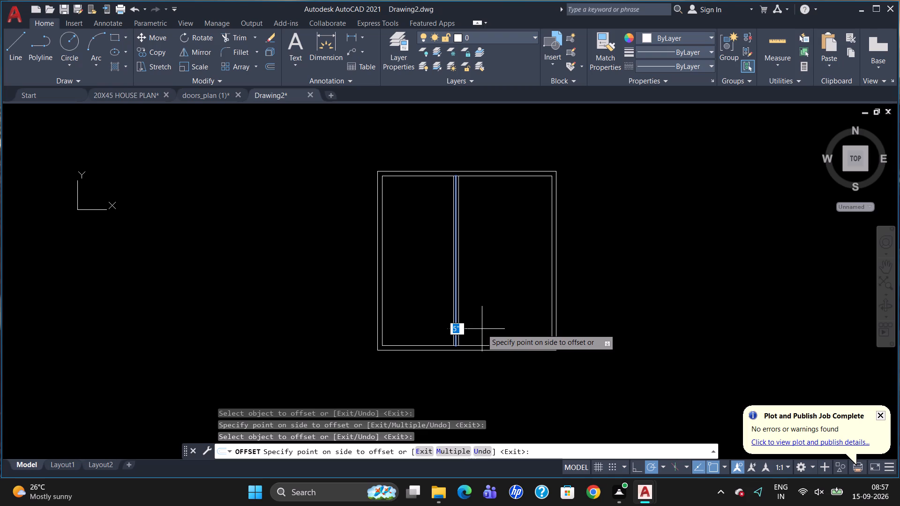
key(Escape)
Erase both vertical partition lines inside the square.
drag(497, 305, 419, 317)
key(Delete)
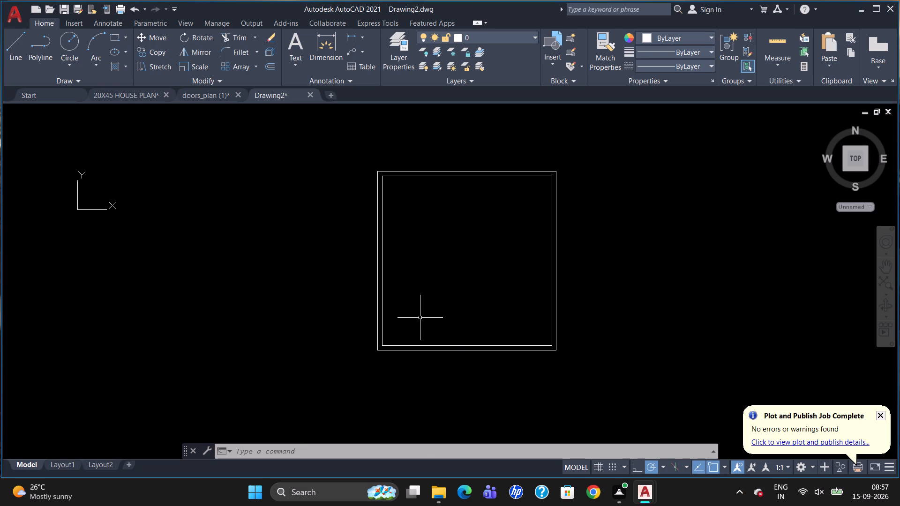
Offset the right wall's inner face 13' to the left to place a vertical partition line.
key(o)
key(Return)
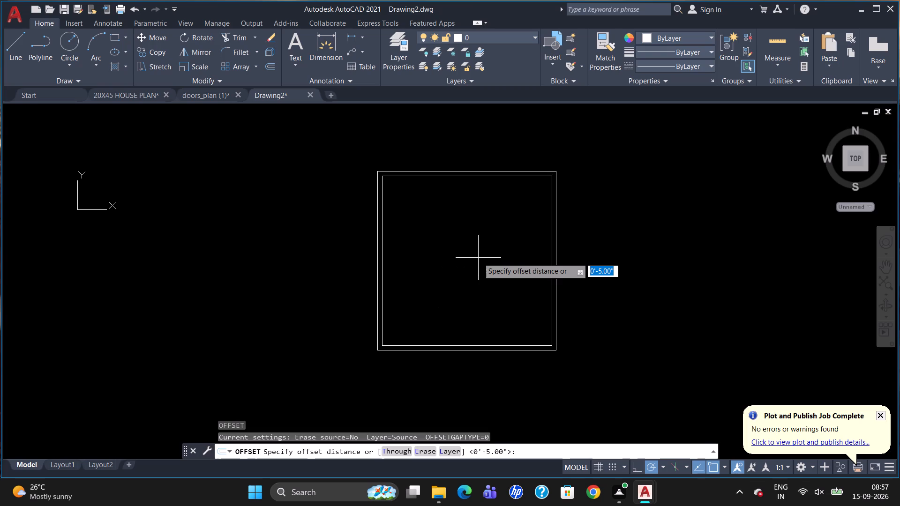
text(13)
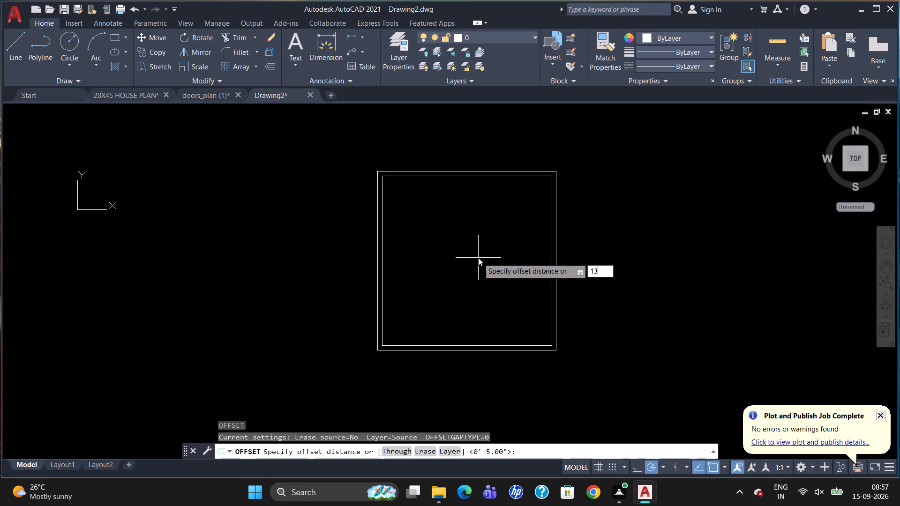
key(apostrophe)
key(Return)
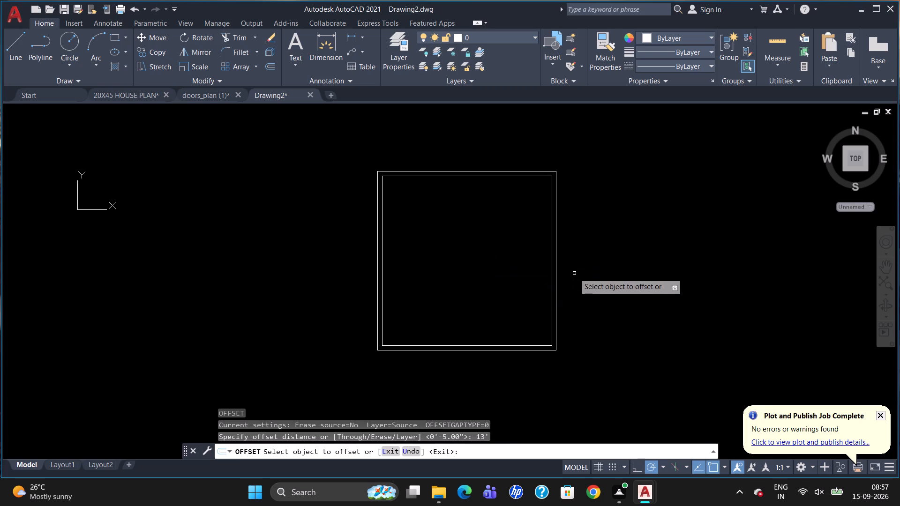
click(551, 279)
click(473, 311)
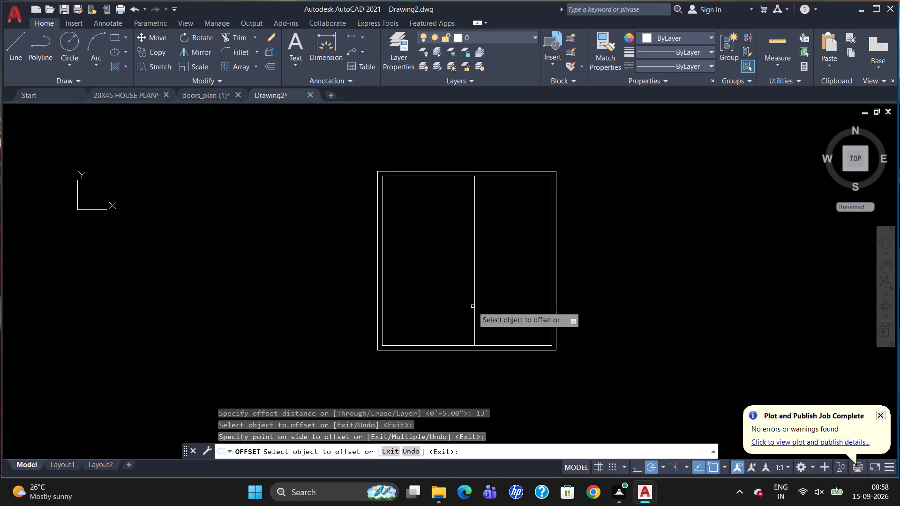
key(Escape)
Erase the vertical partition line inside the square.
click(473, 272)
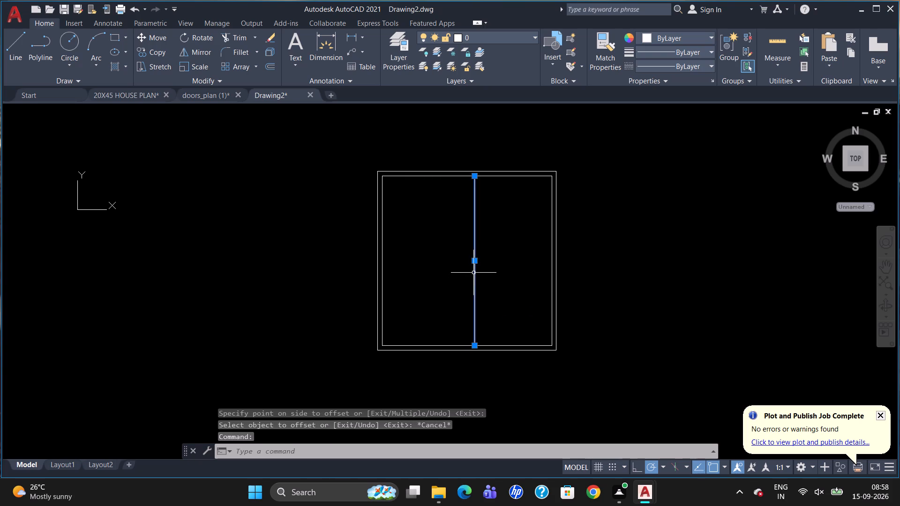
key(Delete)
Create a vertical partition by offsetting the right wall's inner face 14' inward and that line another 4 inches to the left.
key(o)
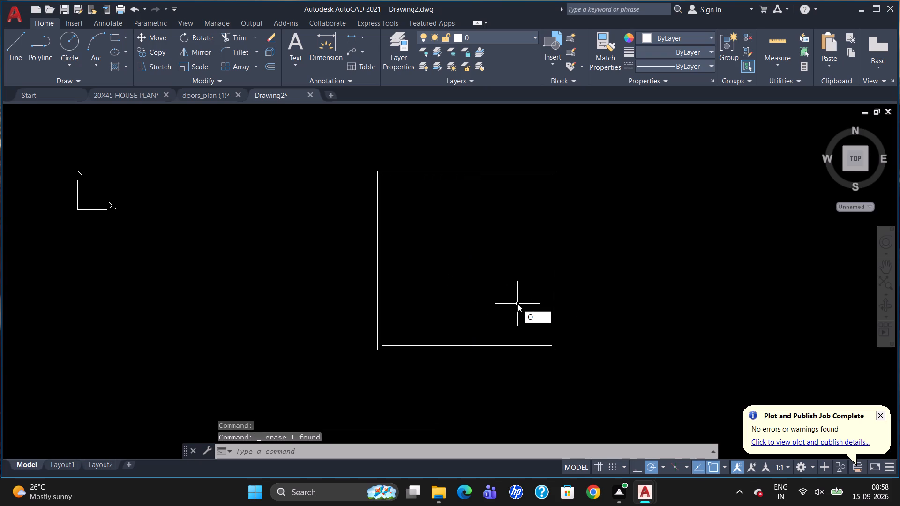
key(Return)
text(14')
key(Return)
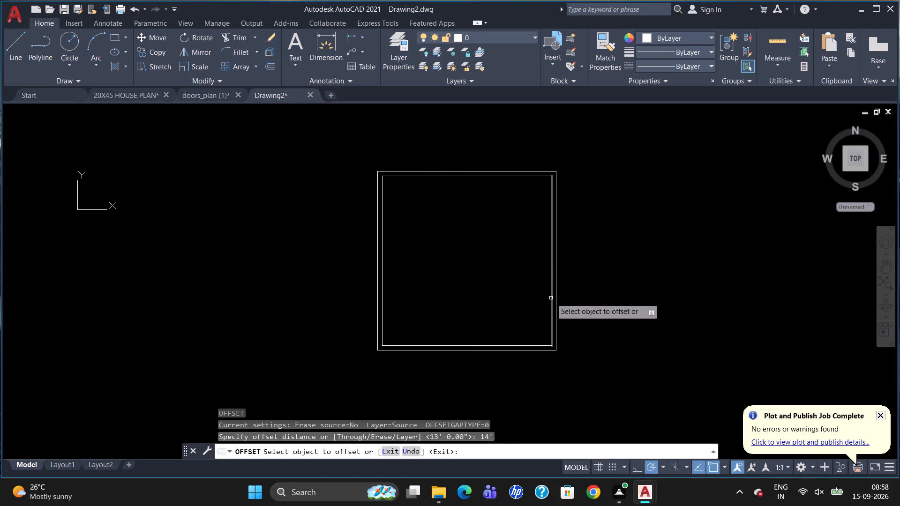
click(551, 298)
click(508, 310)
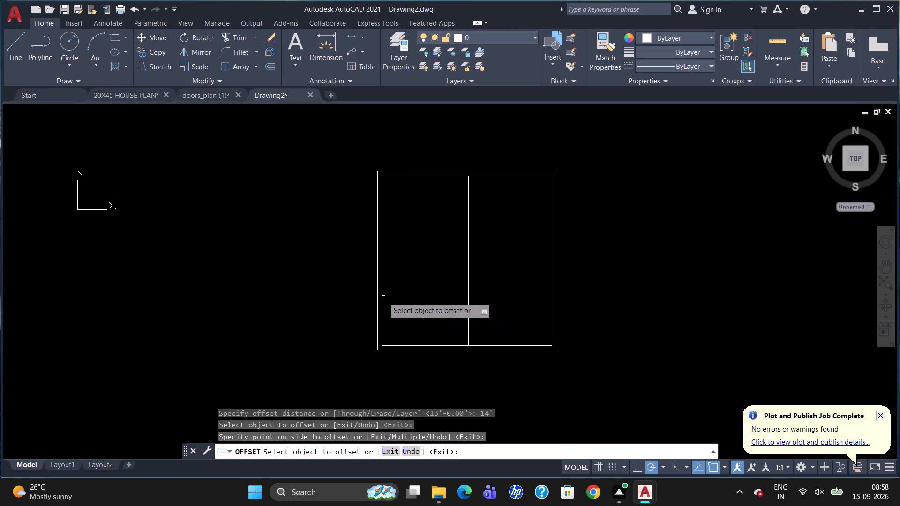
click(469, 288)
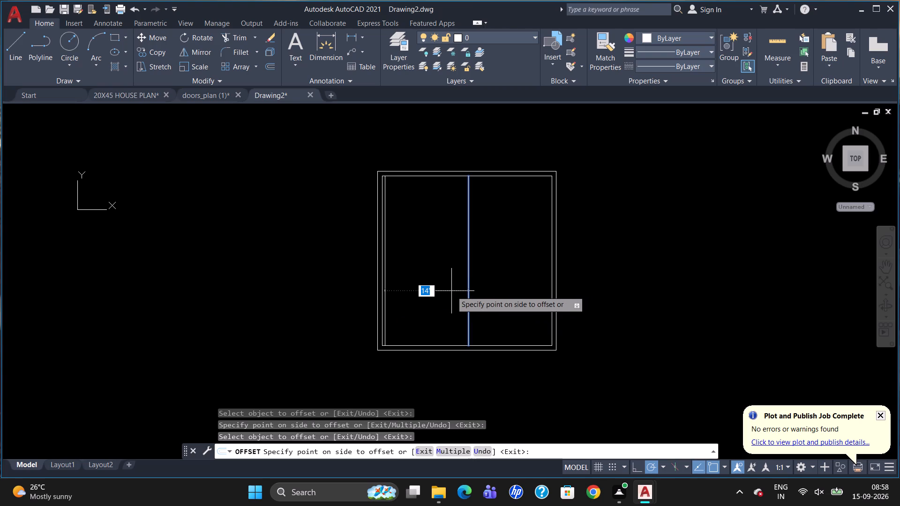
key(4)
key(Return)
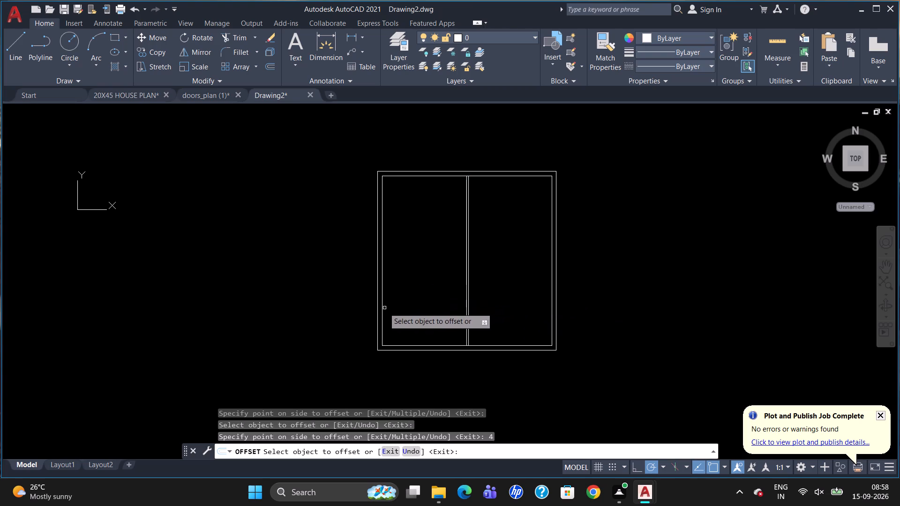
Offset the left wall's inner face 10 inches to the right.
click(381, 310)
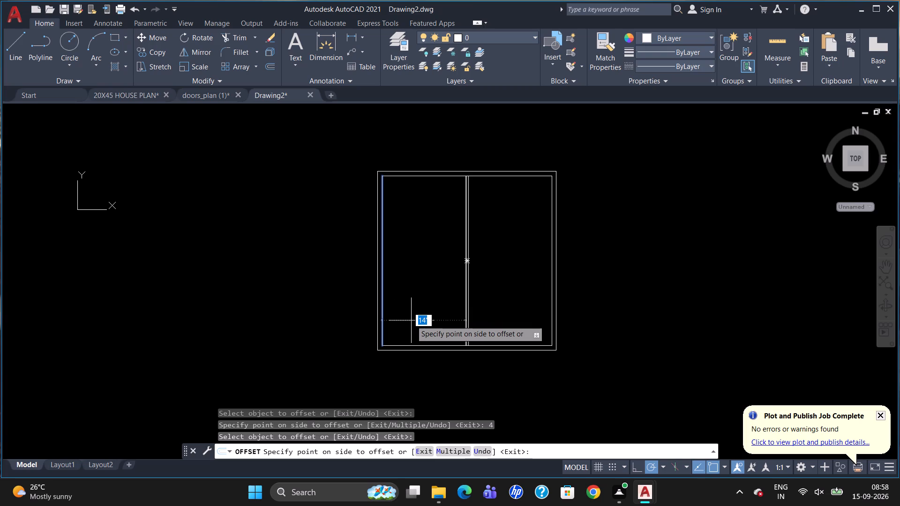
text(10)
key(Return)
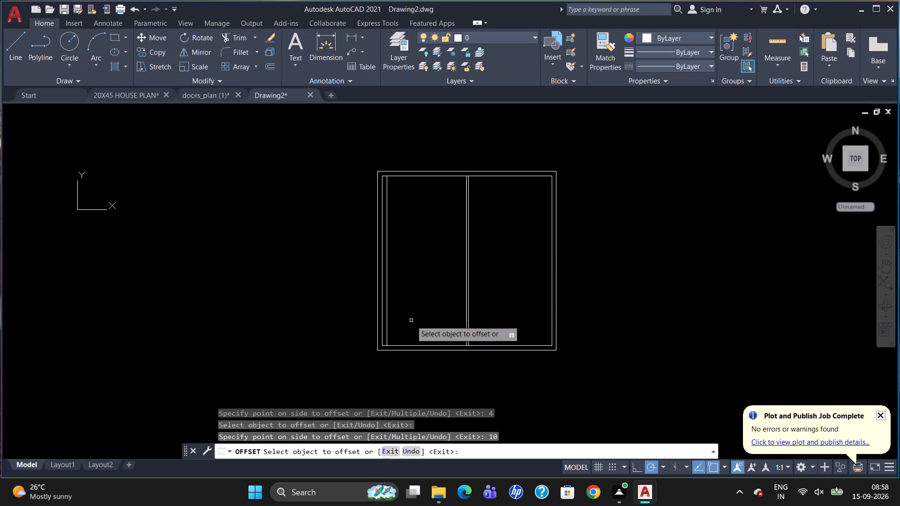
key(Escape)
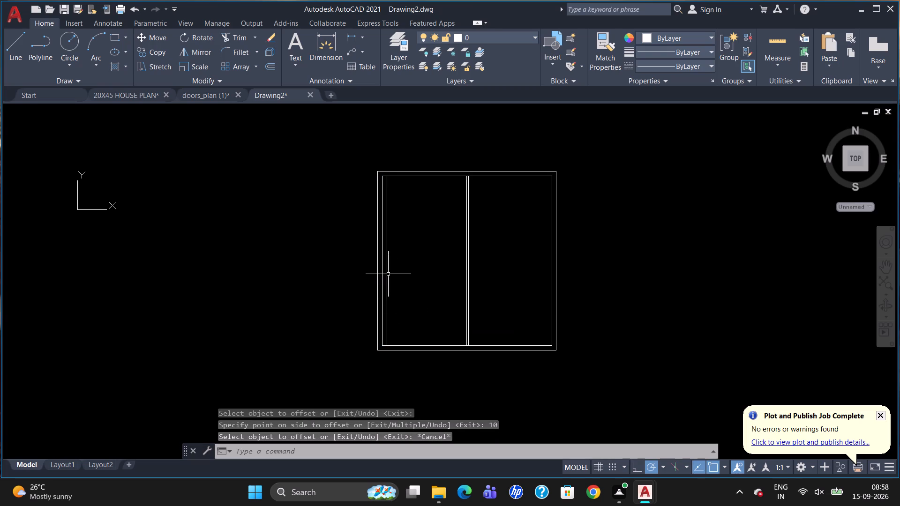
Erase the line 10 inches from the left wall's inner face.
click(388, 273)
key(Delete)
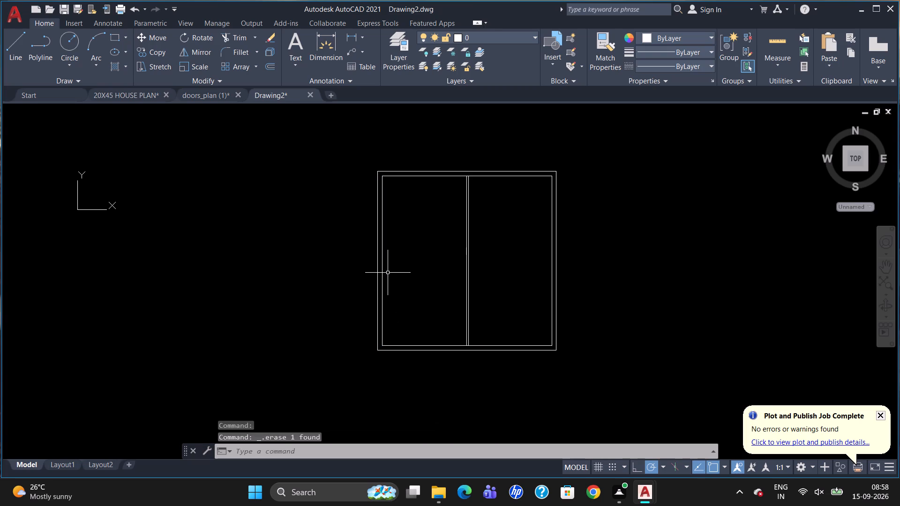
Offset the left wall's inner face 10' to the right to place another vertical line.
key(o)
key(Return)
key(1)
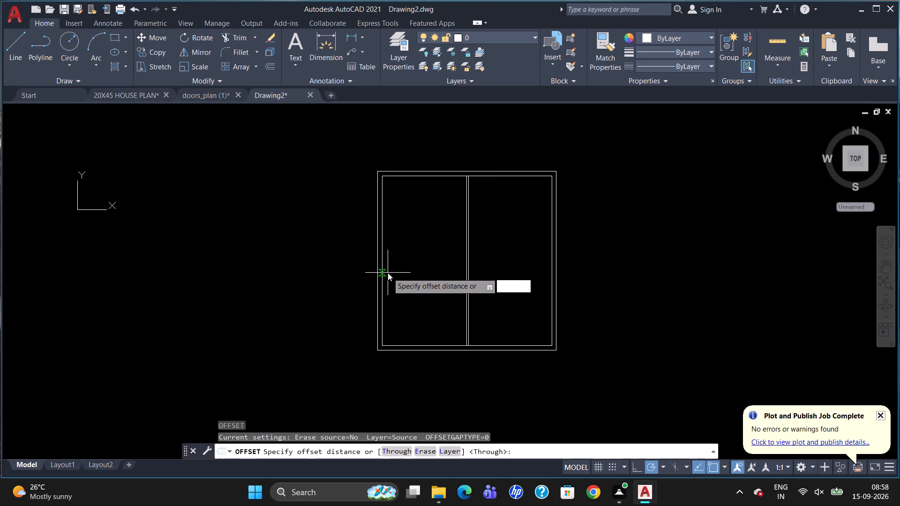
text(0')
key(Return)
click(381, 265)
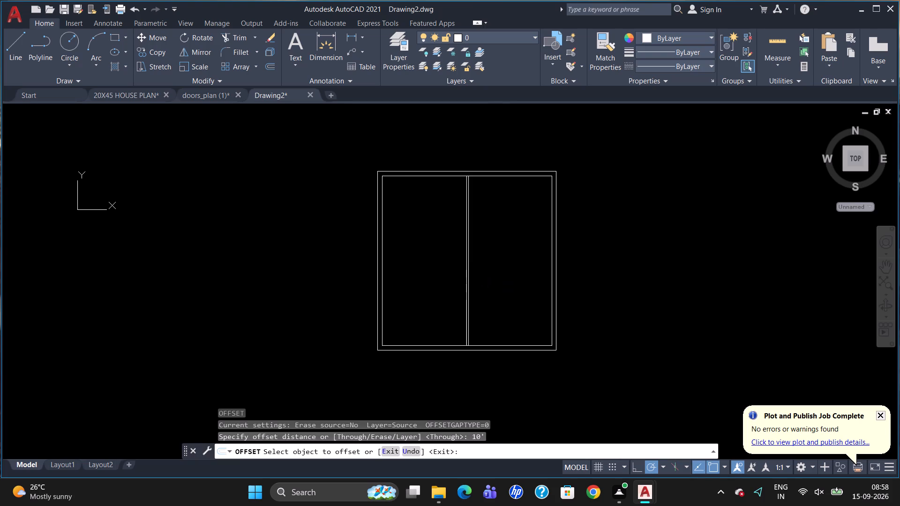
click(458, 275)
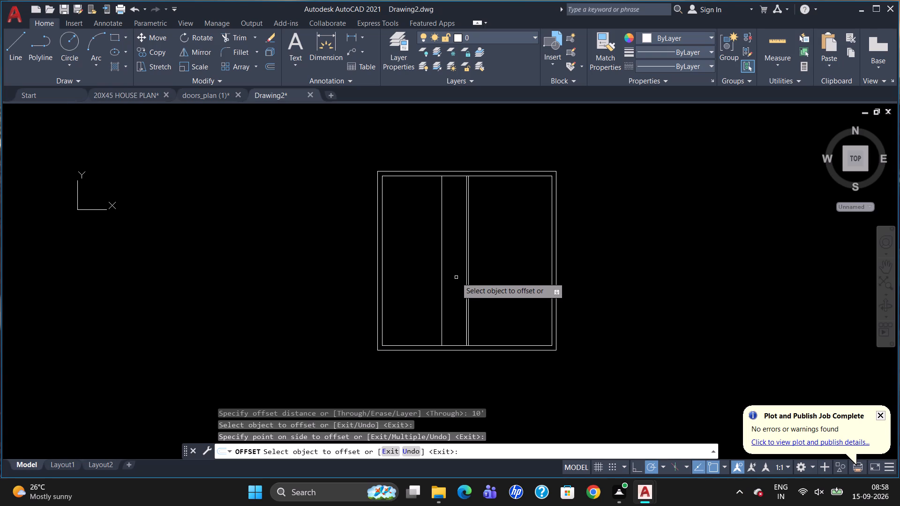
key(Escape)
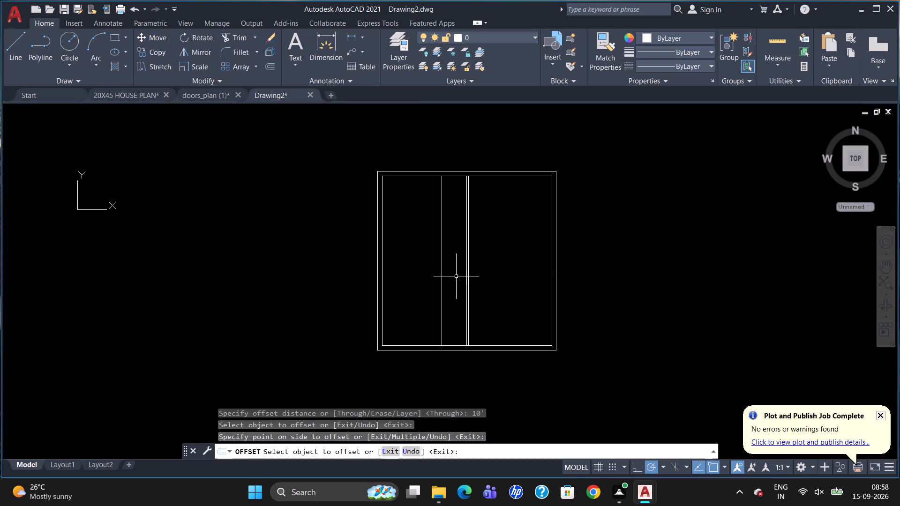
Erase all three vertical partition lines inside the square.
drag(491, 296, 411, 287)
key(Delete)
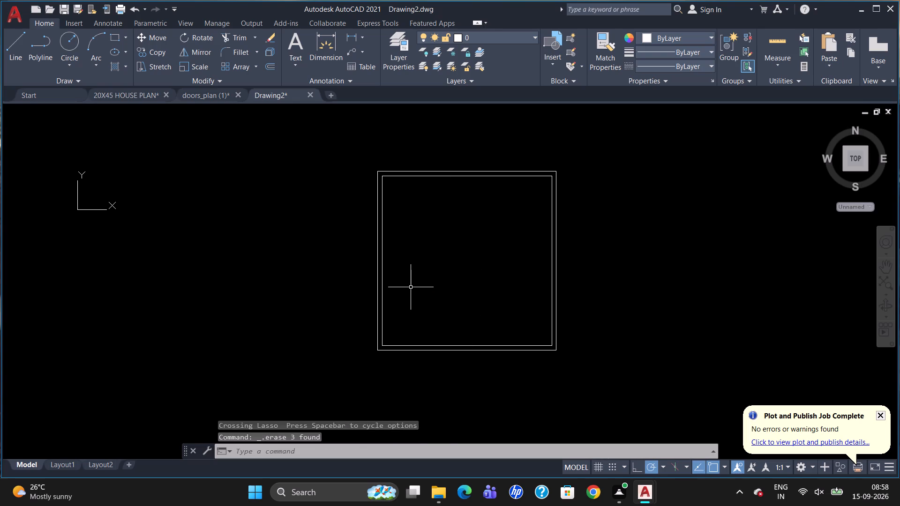
Create a vertical partition by offsetting the right wall's inner face 13' inward and that line another 4 inches to the left.
key(o)
key(Return)
key(1)
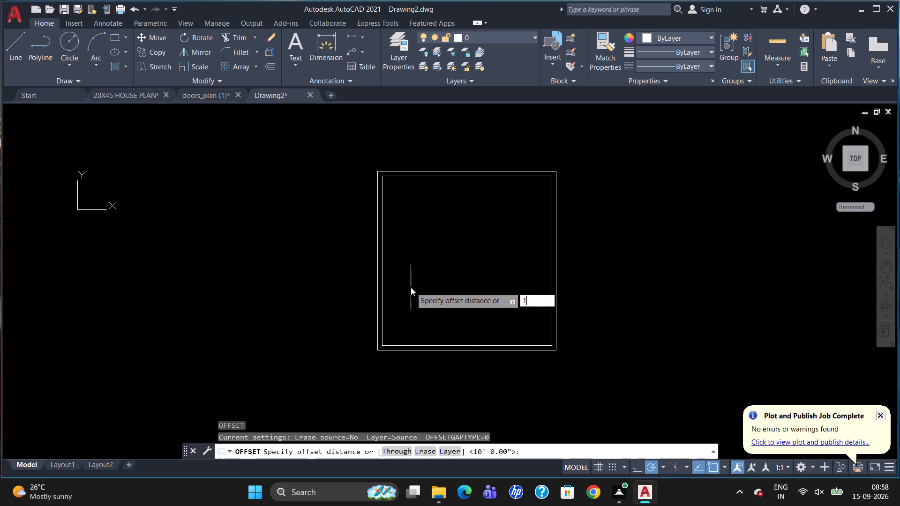
key(3)
key(apostrophe)
key(Return)
click(551, 298)
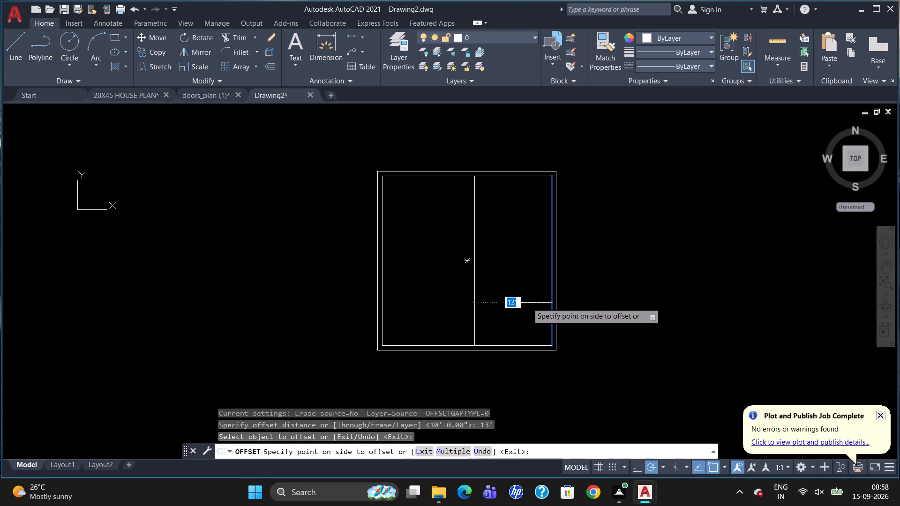
click(516, 303)
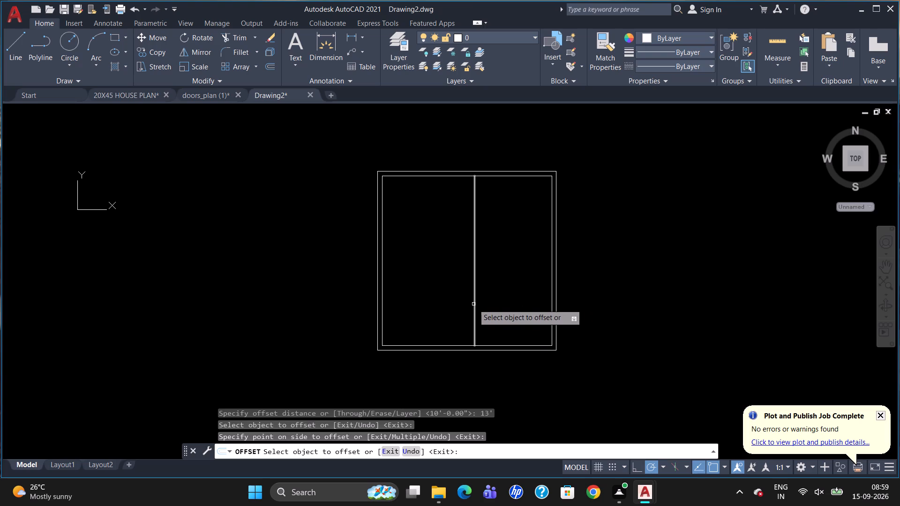
click(474, 304)
key(4)
key(Return)
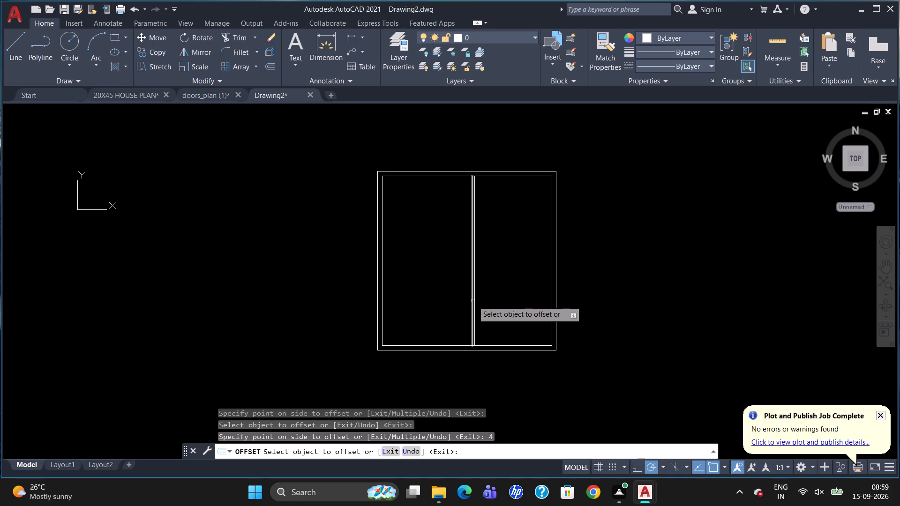
Create a second partition by offsetting the first one's left line 5' to the left and the resulting line another 4 inches left.
click(471, 302)
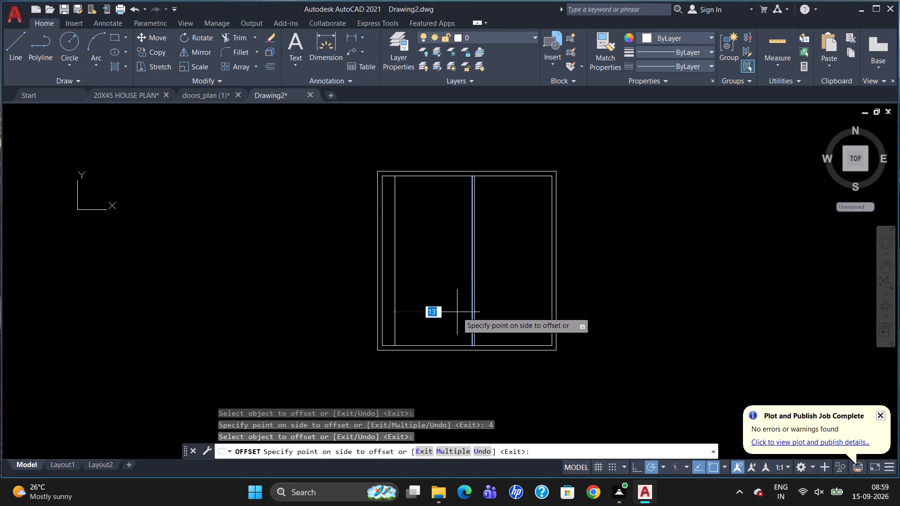
key(5)
key(apostrophe)
key(Return)
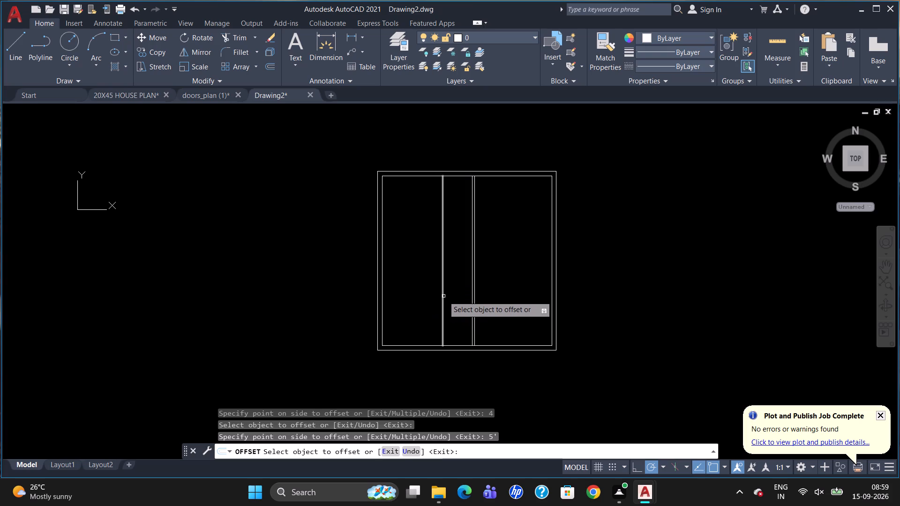
click(443, 296)
key(4)
key(Return)
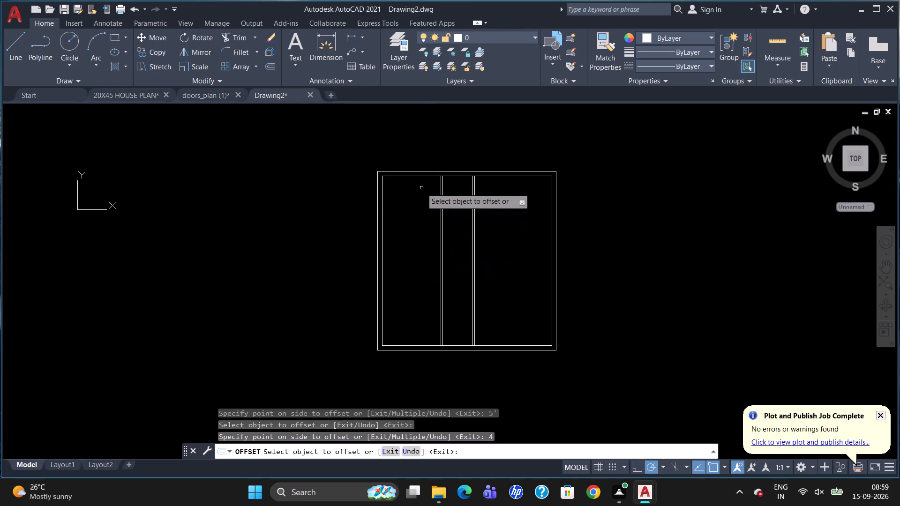
key(Escape)
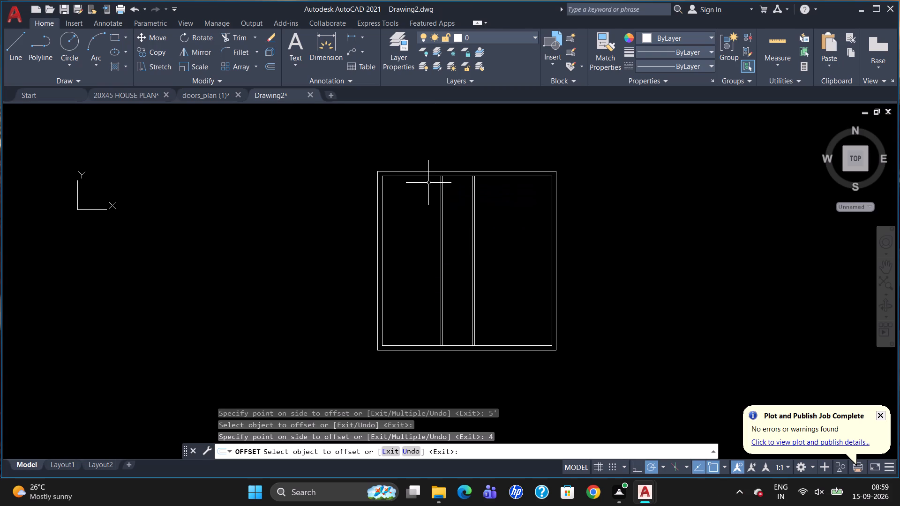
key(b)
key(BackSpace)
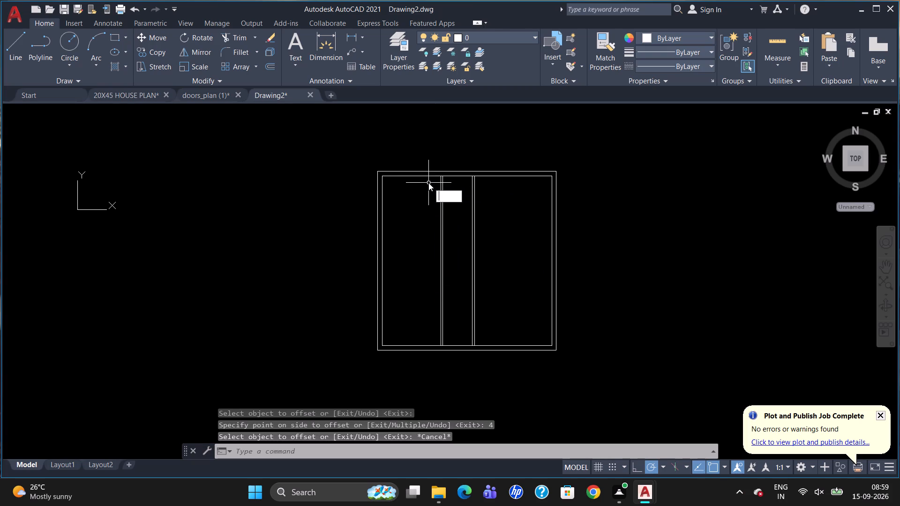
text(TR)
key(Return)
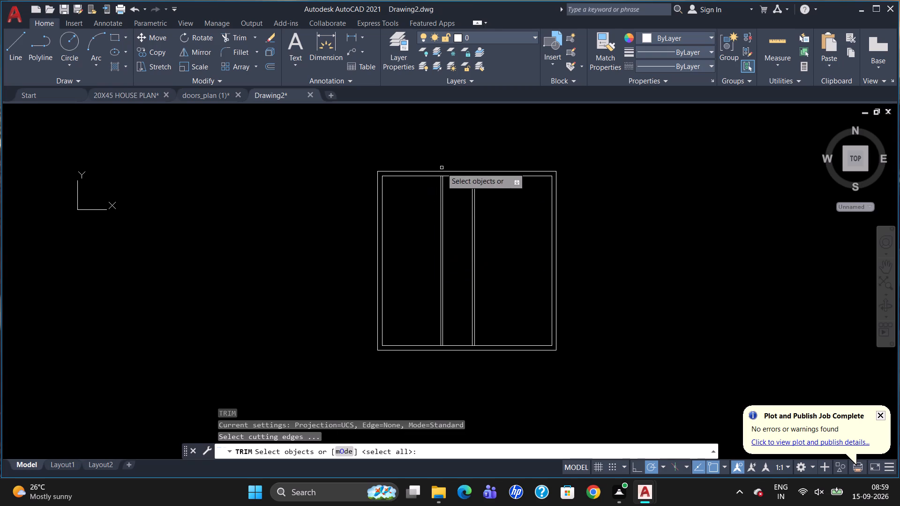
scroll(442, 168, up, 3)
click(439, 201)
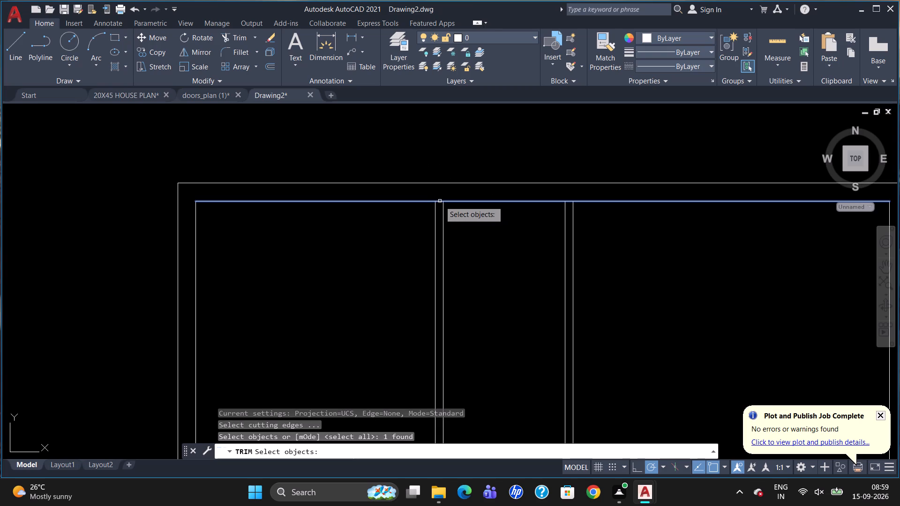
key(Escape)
Trim the top wall's inner line between the paired lines of both vertical partitions, using all objects as cutting edges.
text(TR)
key(Return)
key(Return)
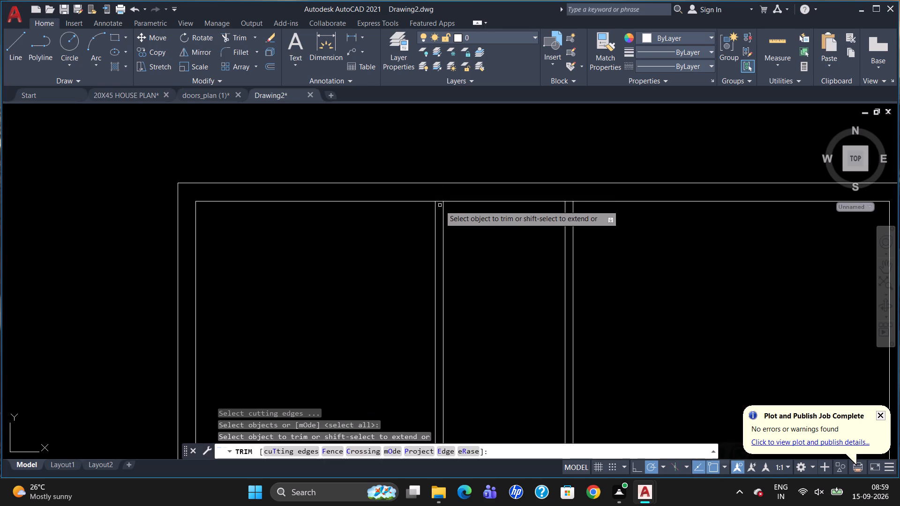
click(439, 200)
click(439, 202)
click(440, 202)
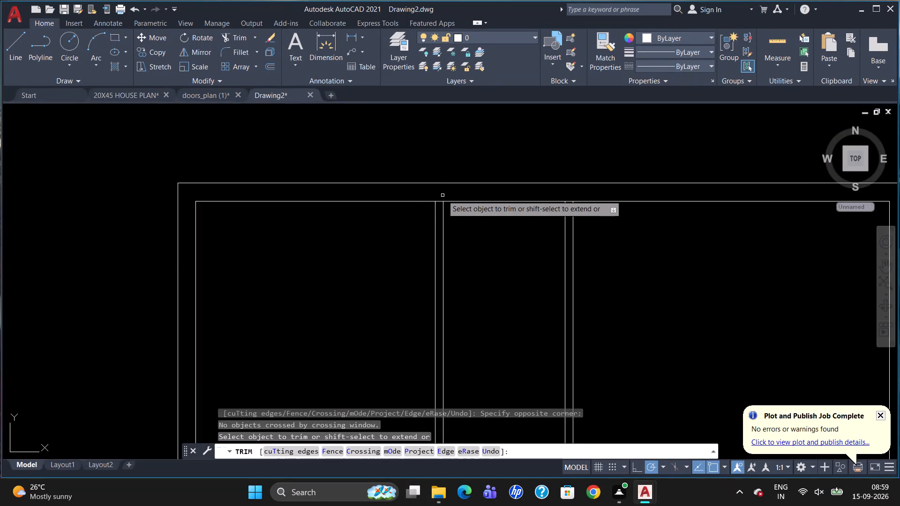
click(568, 200)
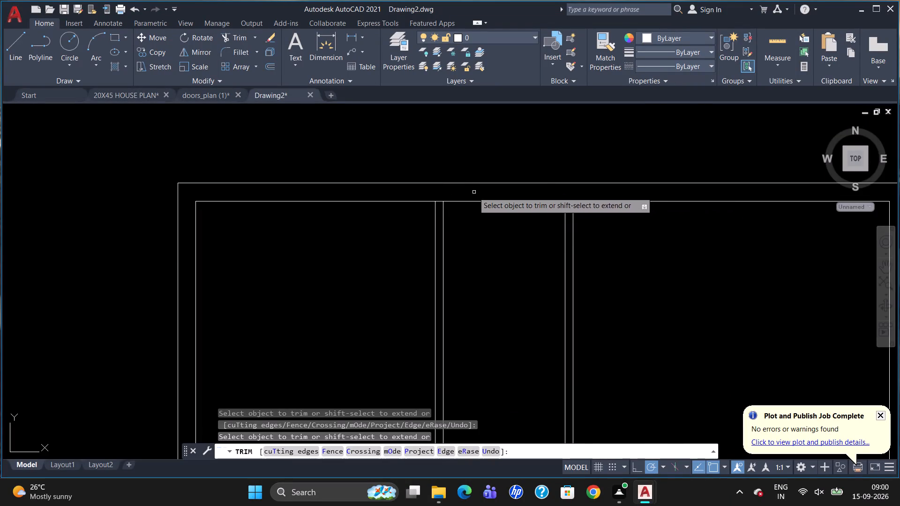
click(440, 200)
key(Escape)
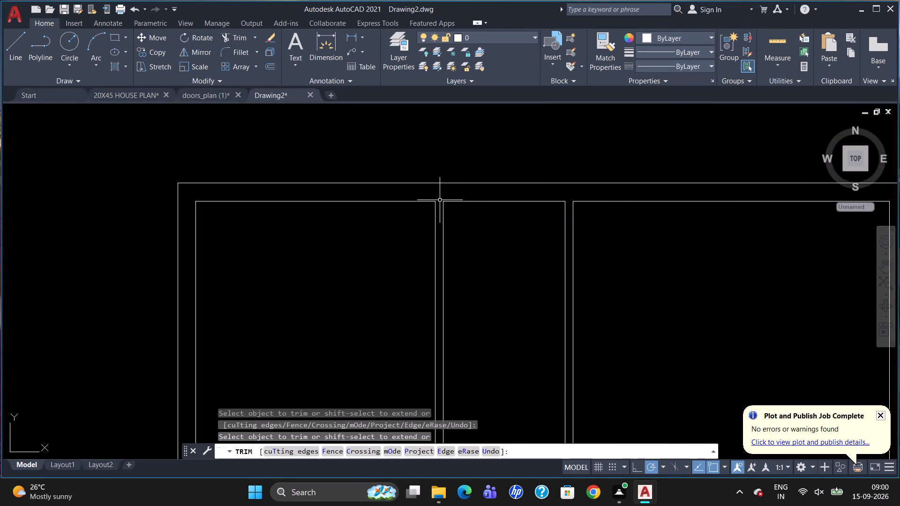
scroll(469, 175, down, 1)
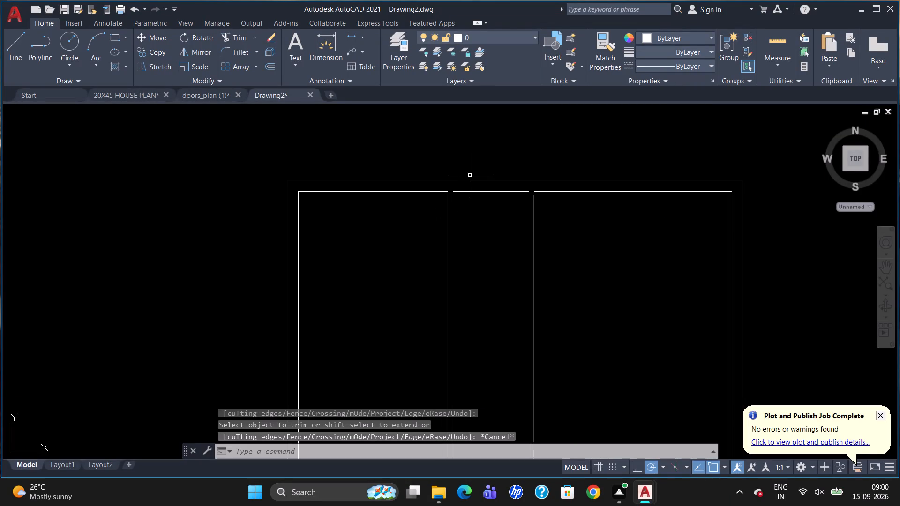
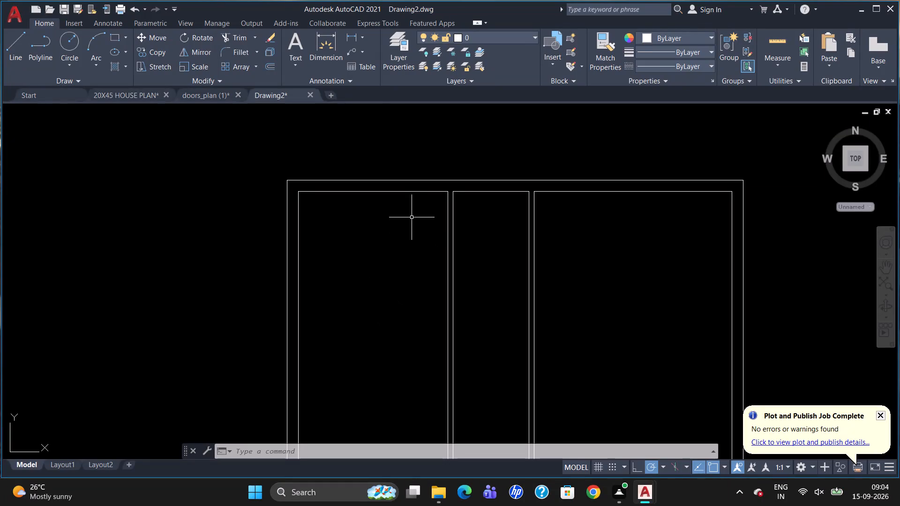
Offset the top wall's inner line in the left room 14' downward.
key(o)
key(Return)
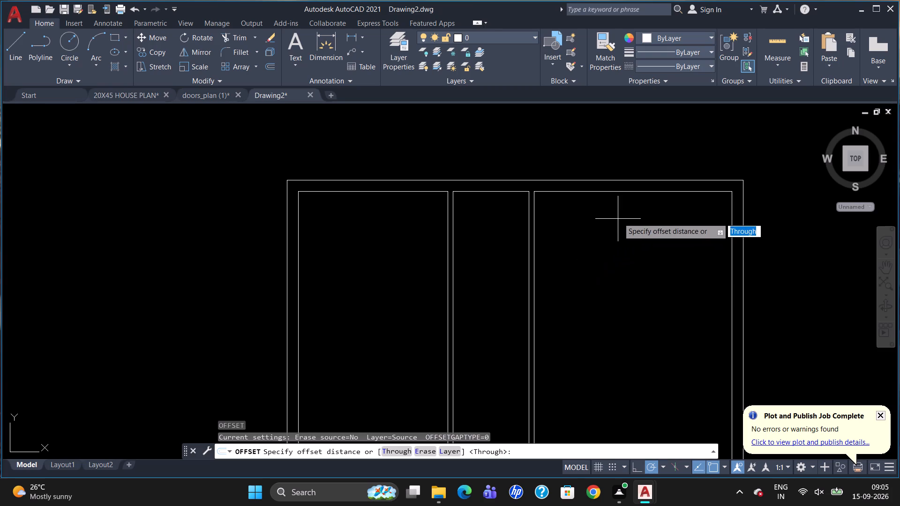
scroll(622, 213, down, 2)
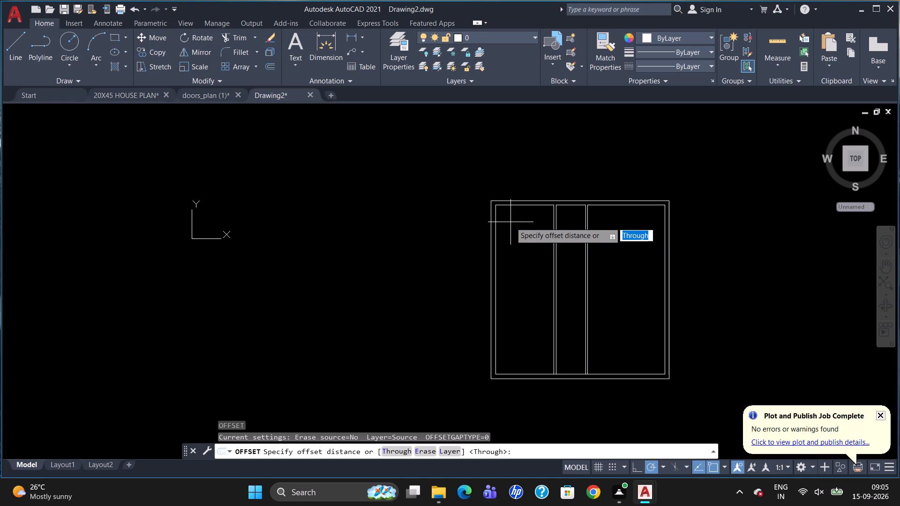
key(1)
key(4)
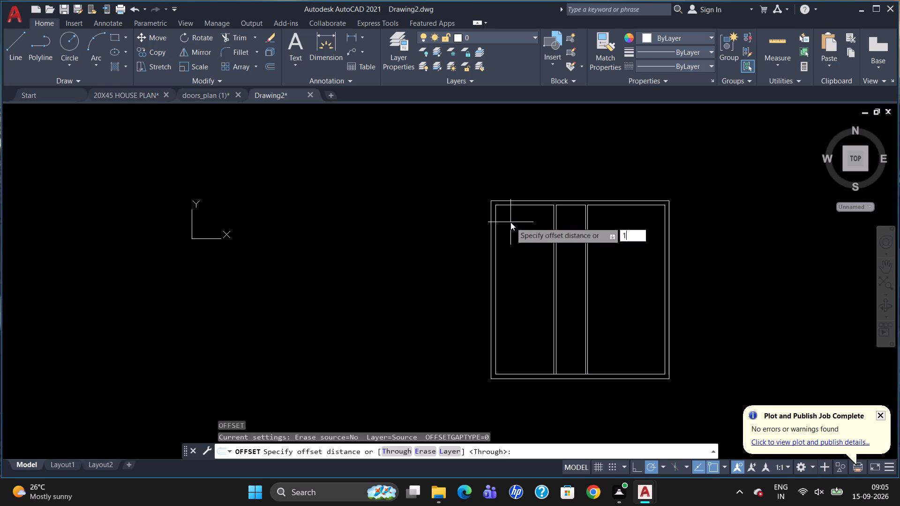
key(apostrophe)
key(Return)
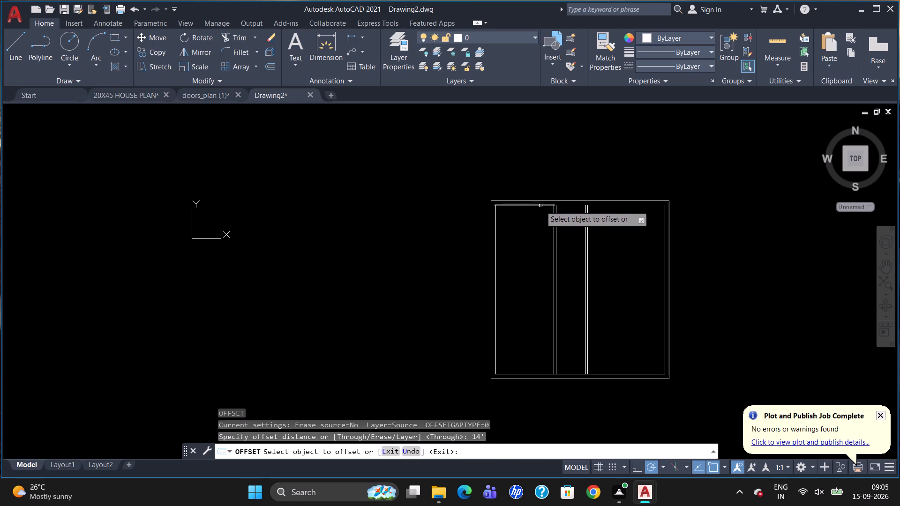
click(540, 206)
click(539, 257)
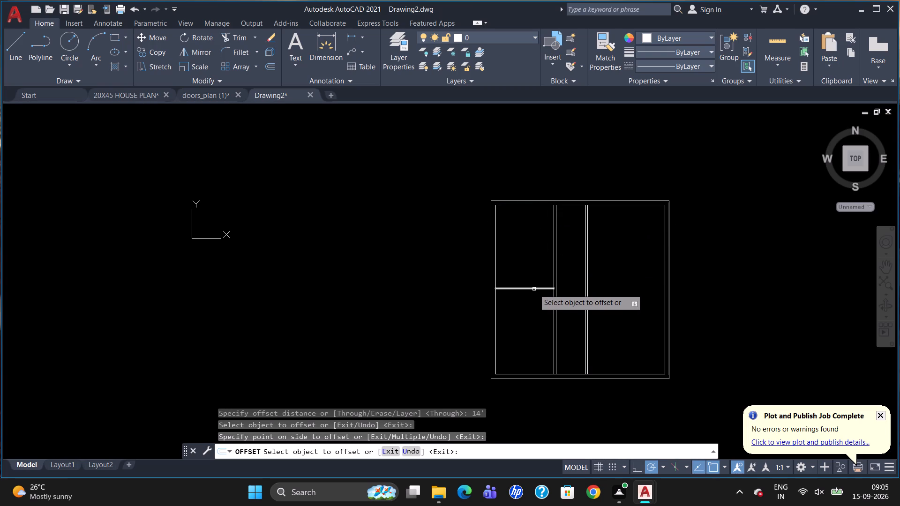
Replace the new horizontal line in the left room with a copy offset 1' upward, erasing the lower one.
click(534, 289)
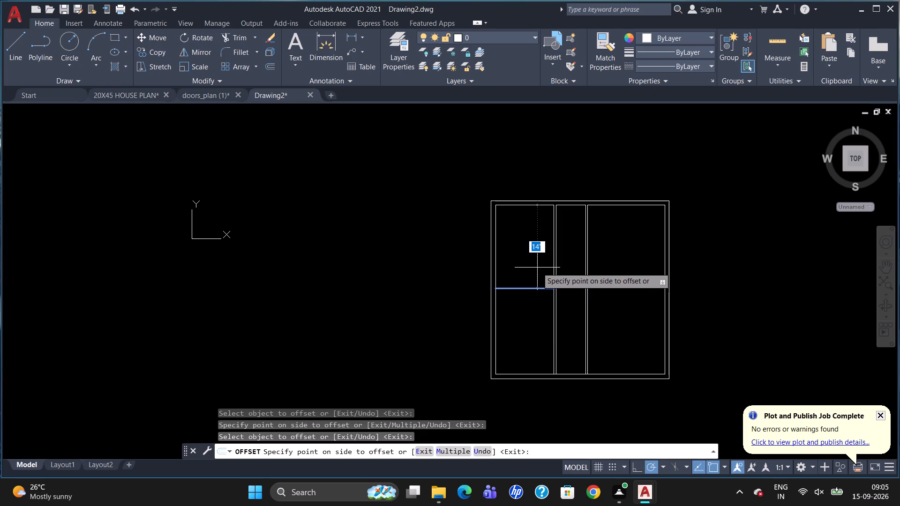
key(1)
key(apostrophe)
key(Return)
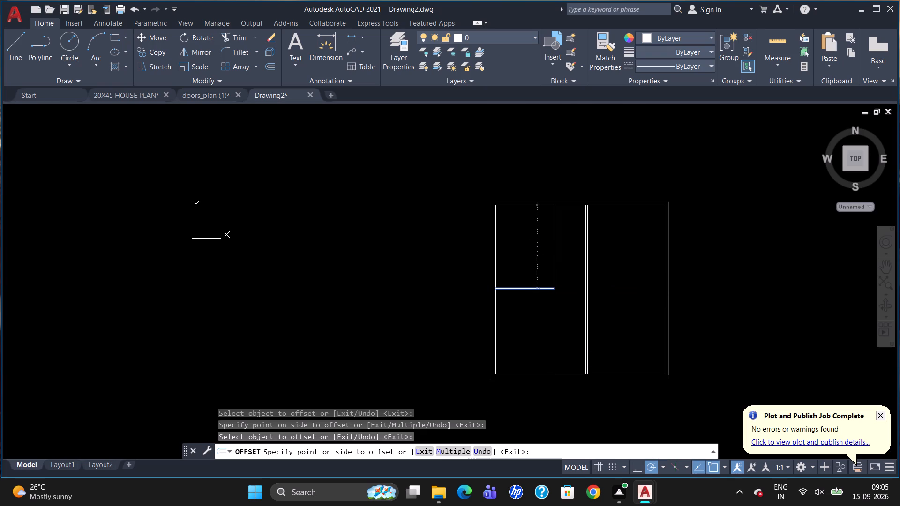
key(Escape)
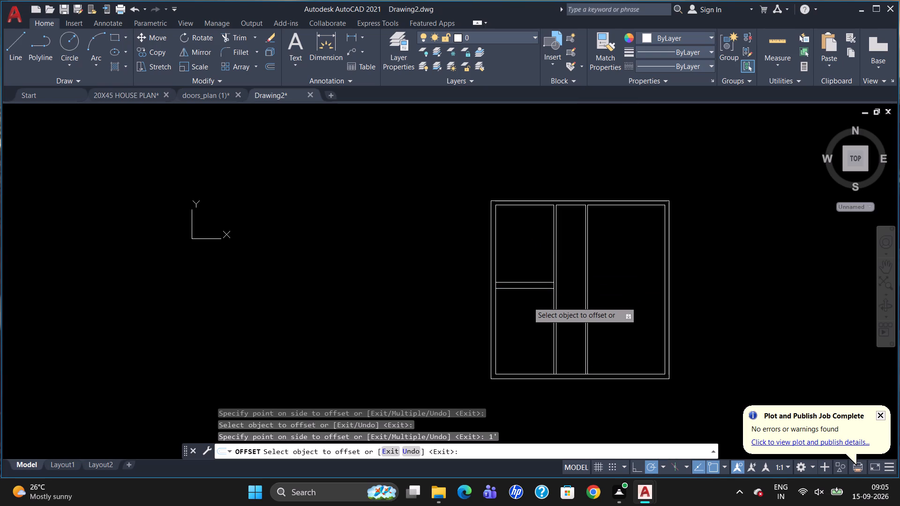
click(524, 288)
key(Delete)
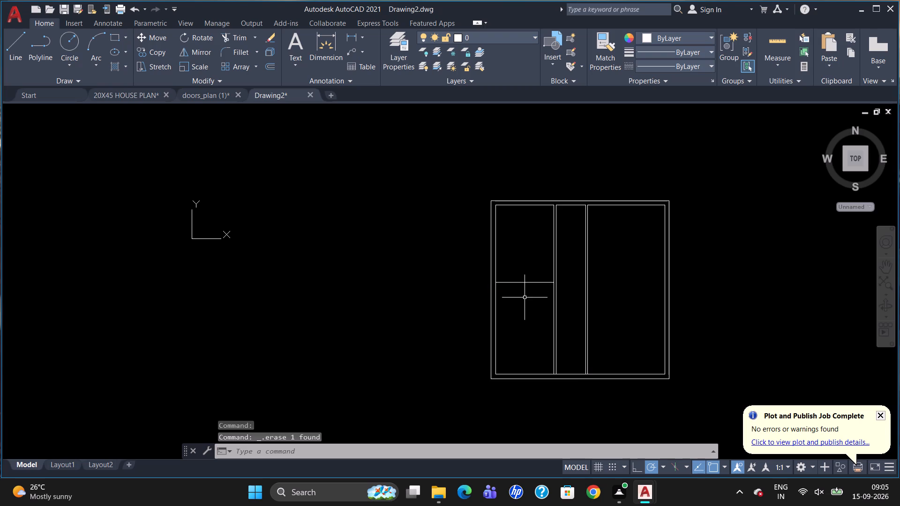
Offset the left room's horizontal partition line 4 inches upward and 4 inches downward.
key(o)
key(Return)
key(4)
key(Return)
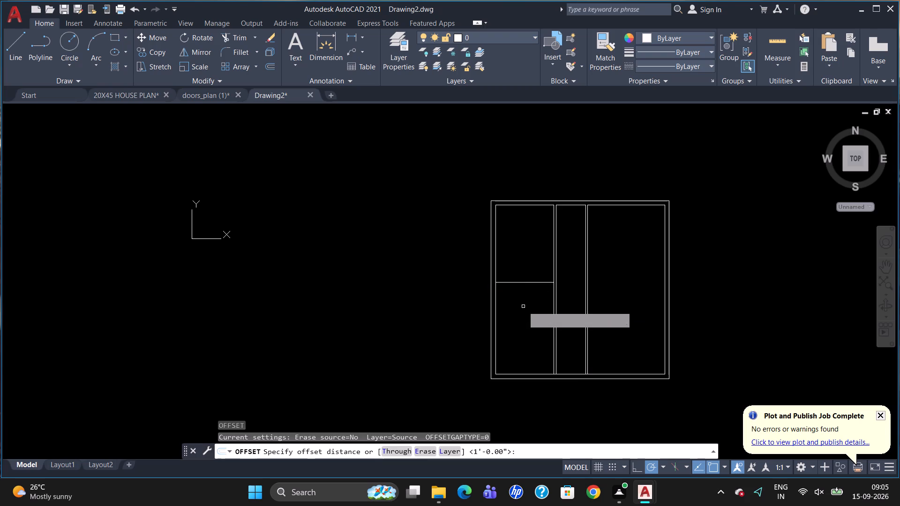
click(529, 283)
click(529, 284)
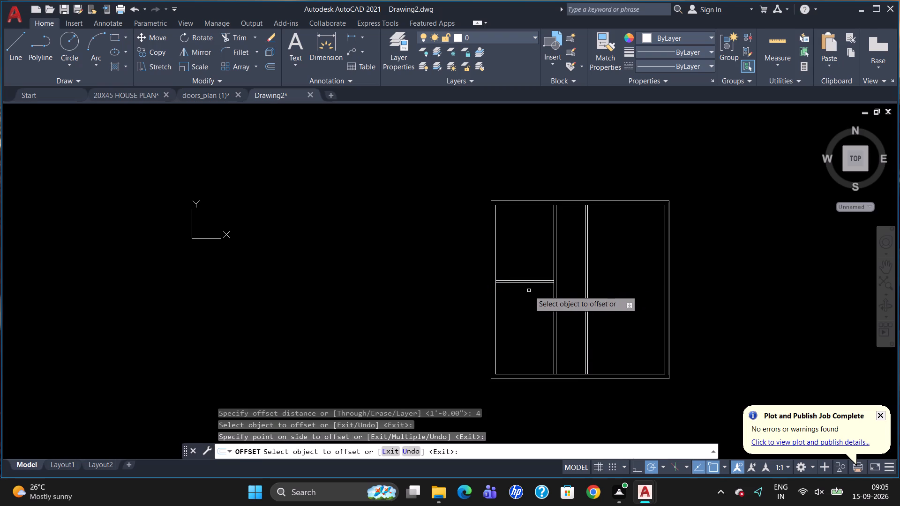
scroll(533, 290, up, 2)
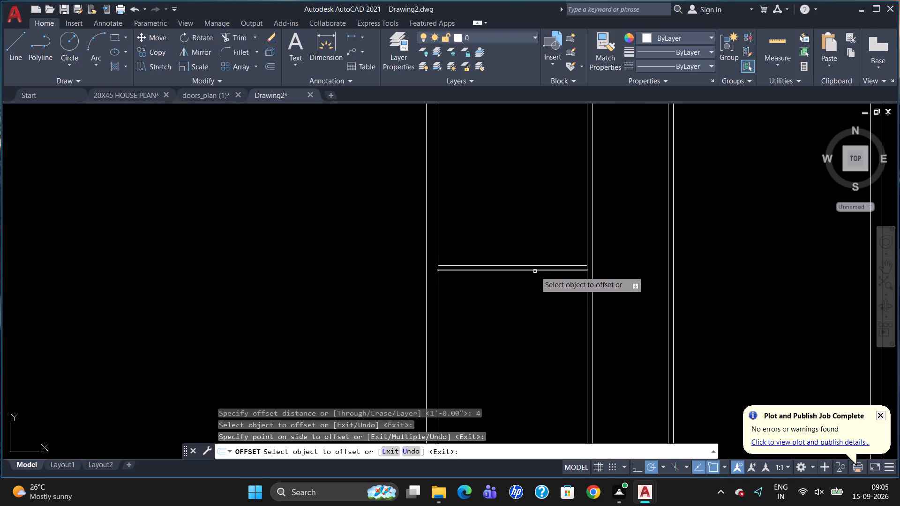
click(536, 271)
click(538, 297)
key(Escape)
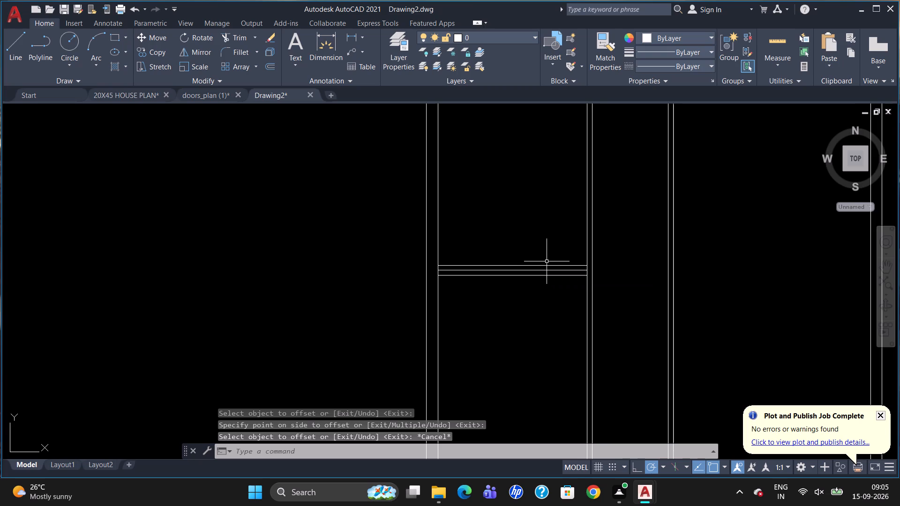
Erase the uppermost of the three closely spaced horizontal lines in the left room.
click(547, 263)
click(547, 264)
click(547, 266)
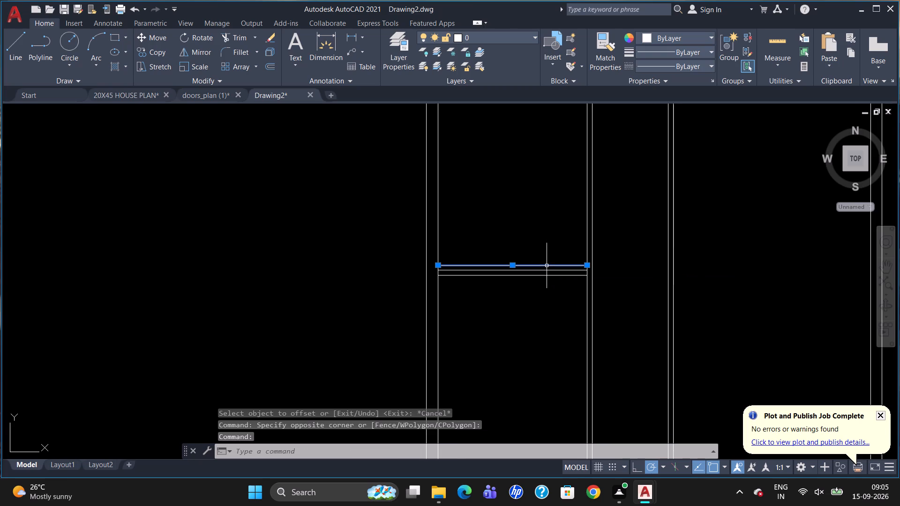
key(Delete)
Create a second horizontal partition by offsetting the first one's lower line 3'6" downward and the resulting line another 4 inches down.
scroll(543, 219, down, 3)
scroll(531, 256, up, 2)
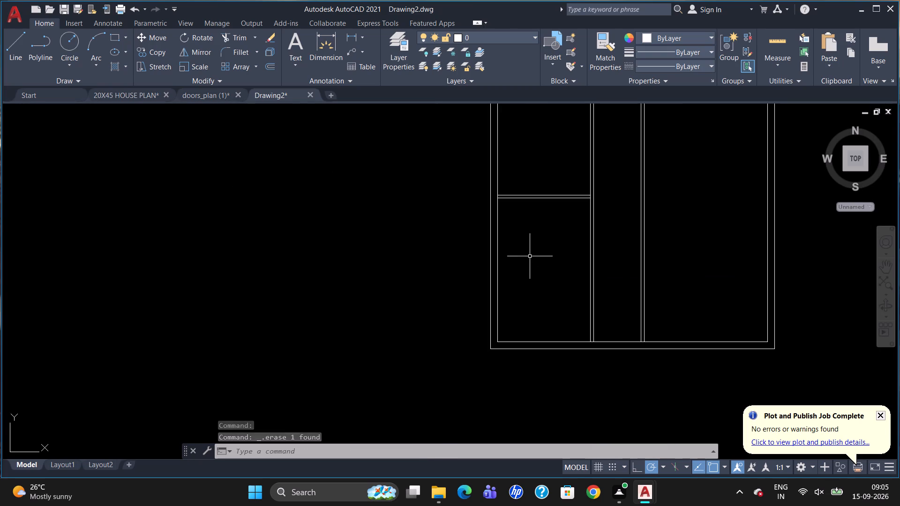
key(o)
key(Return)
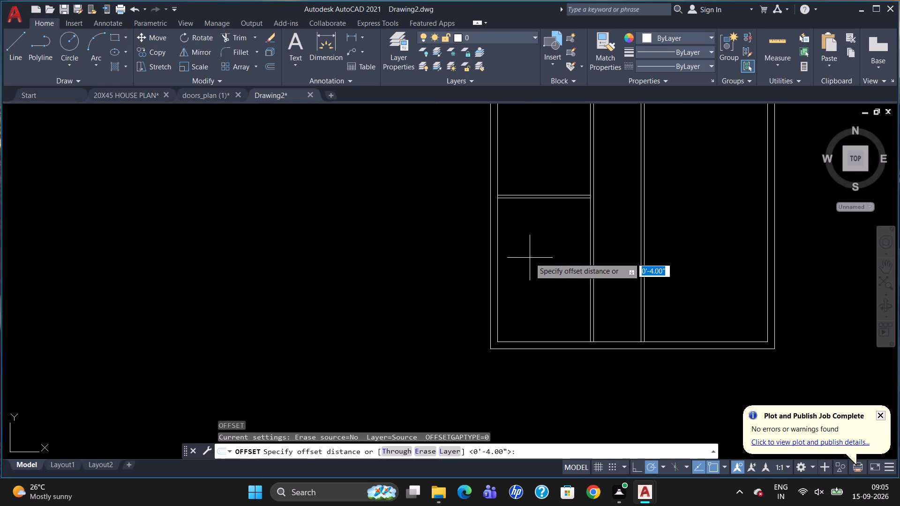
key(3)
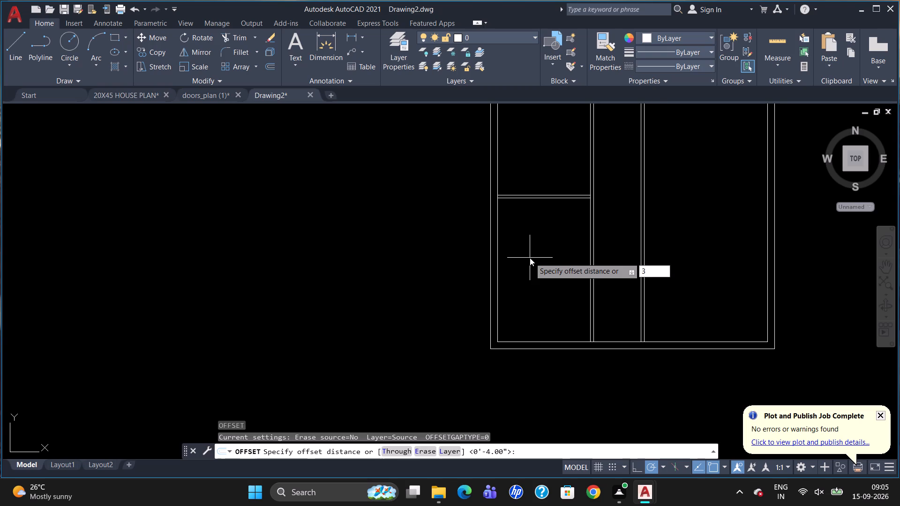
key(apostrophe)
key(6)
key(shift+quotedbl)
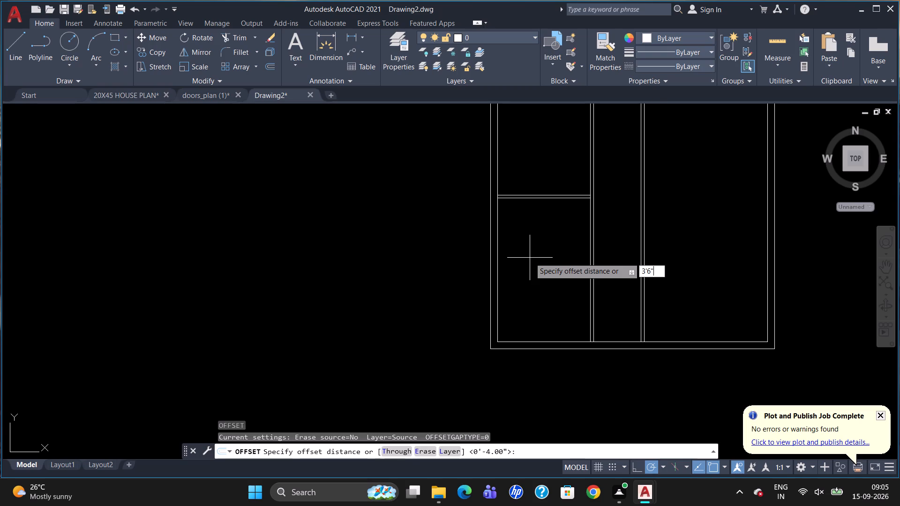
key(Return)
drag(536, 197, 539, 204)
click(545, 223)
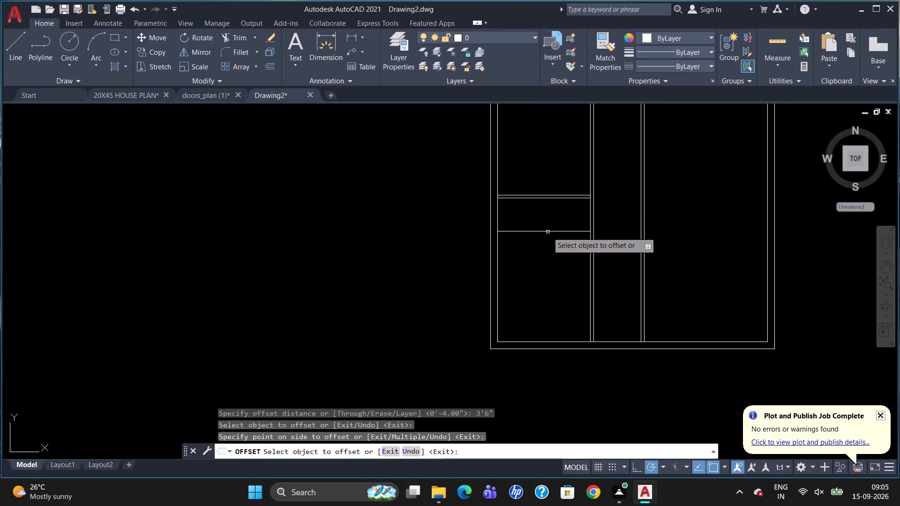
drag(547, 231, 546, 236)
key(4)
key(Return)
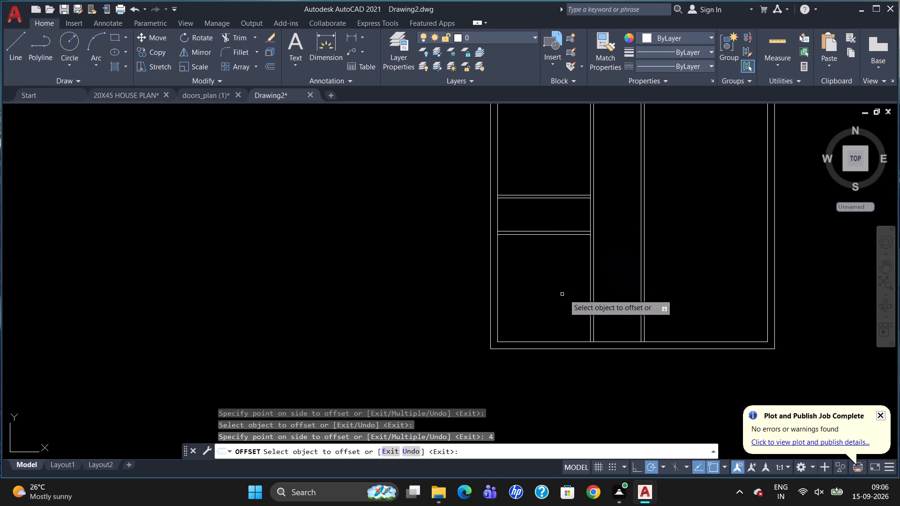
Create a horizontal partition between the vertical partitions by offsetting the top wall's inner line 3' downward and that line another 4 inches.
scroll(558, 292, down, 2)
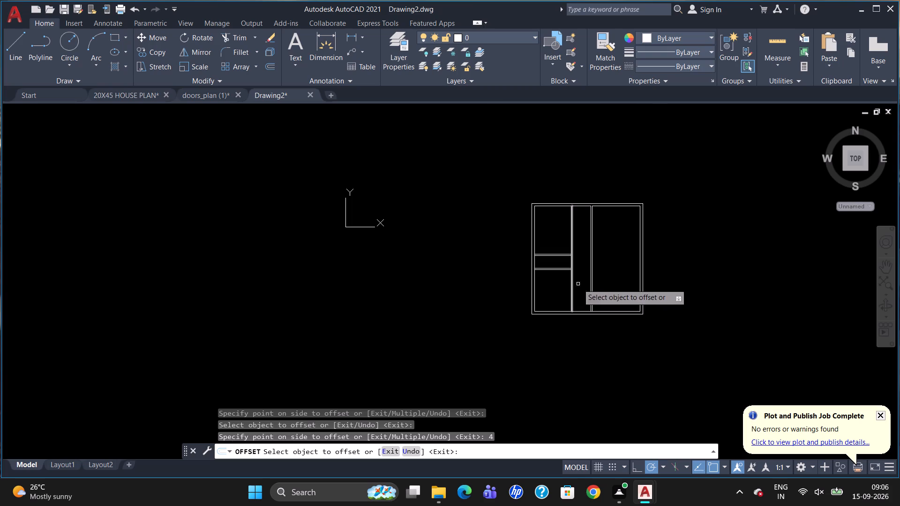
scroll(622, 275, up, 2)
scroll(590, 310, down, 2)
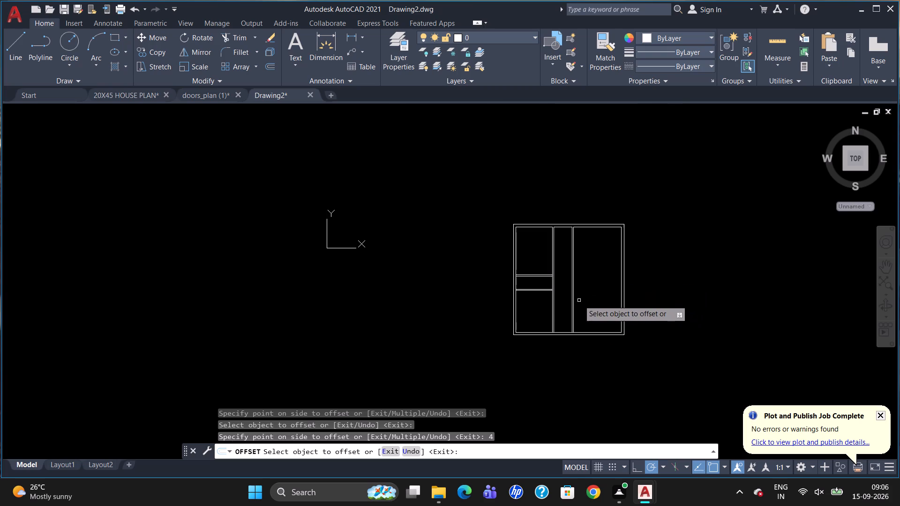
scroll(552, 193, up, 1)
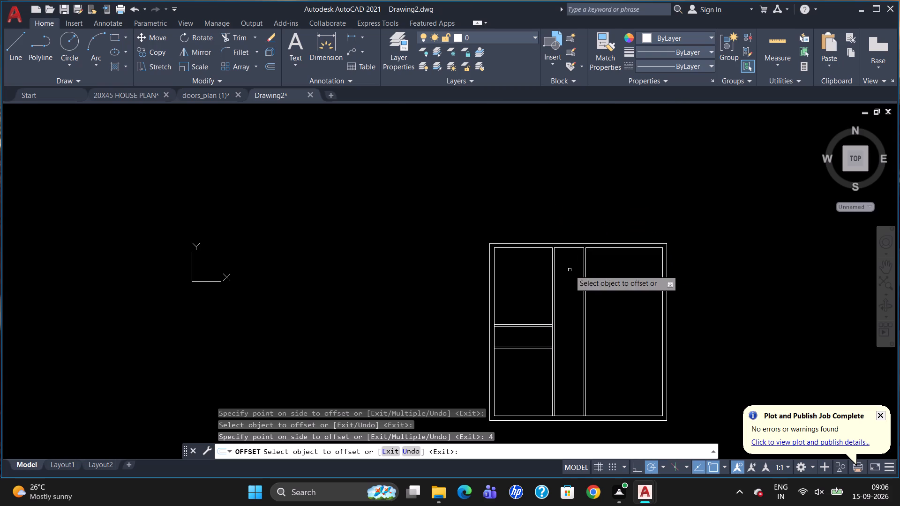
scroll(584, 247, up, 1)
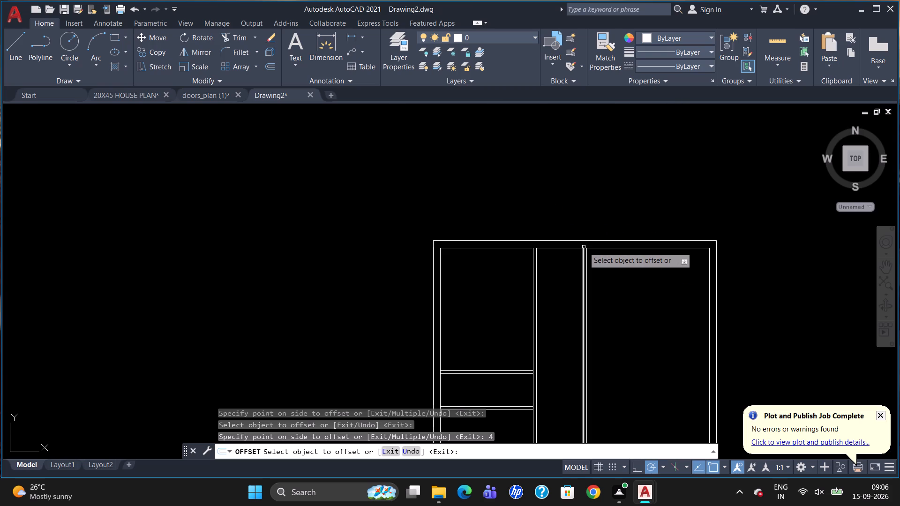
click(573, 248)
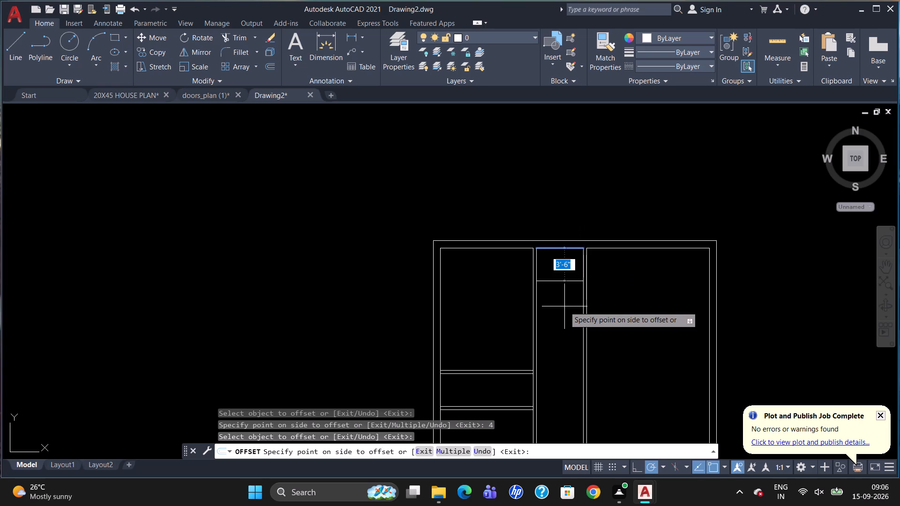
text(3')
key(Return)
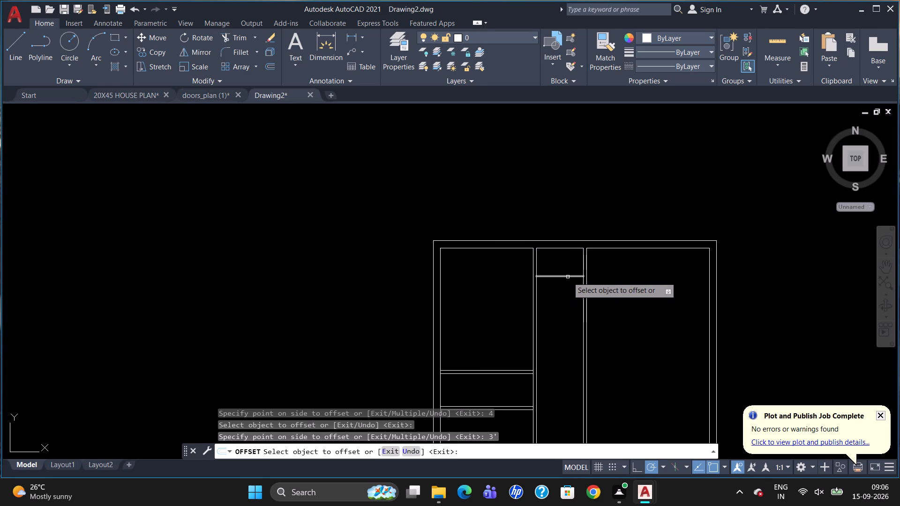
click(568, 277)
key(4)
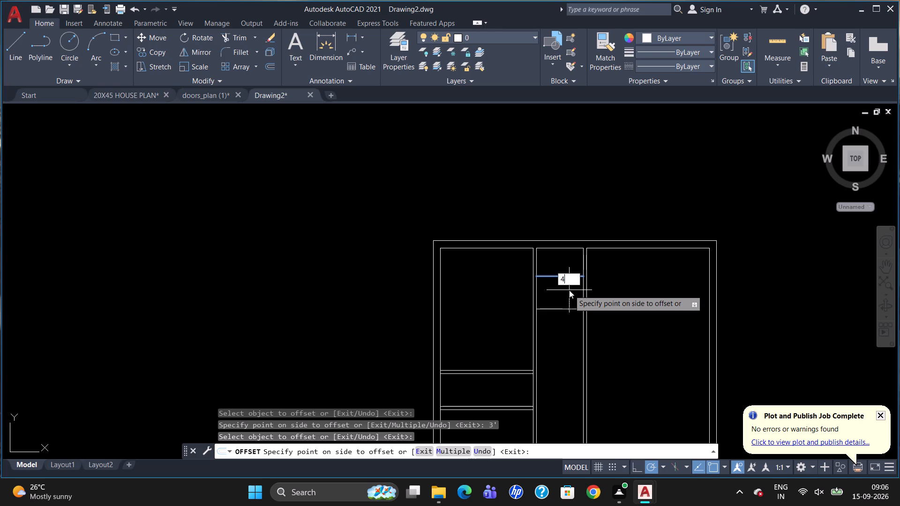
key(Return)
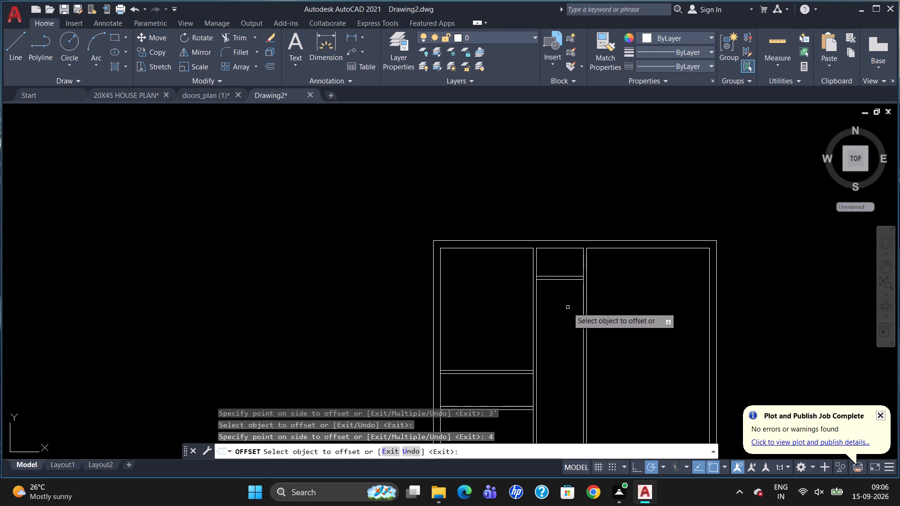
Measure the clear width between the vertical partitions with a linear dimension below the short horizontal partition, and erase the dimension.
scroll(568, 307, up, 3)
scroll(600, 256, down, 2)
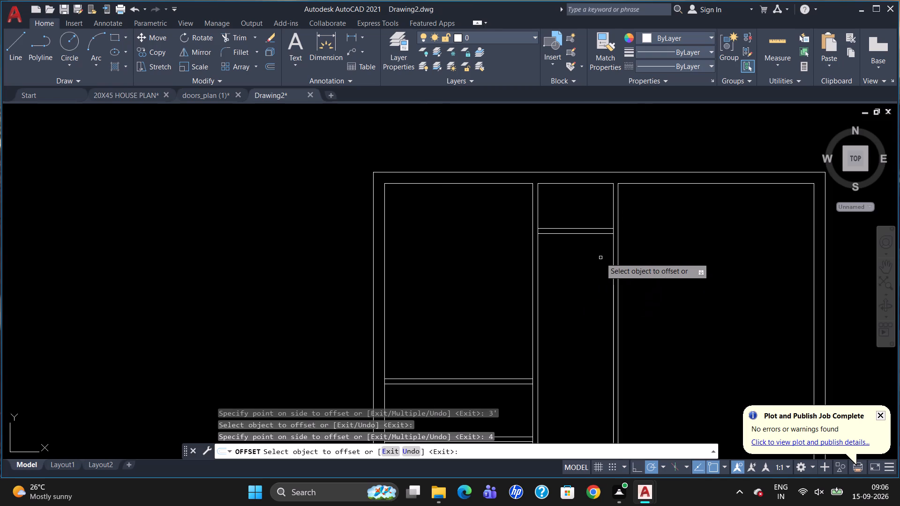
key(Escape)
text(DLI)
key(Return)
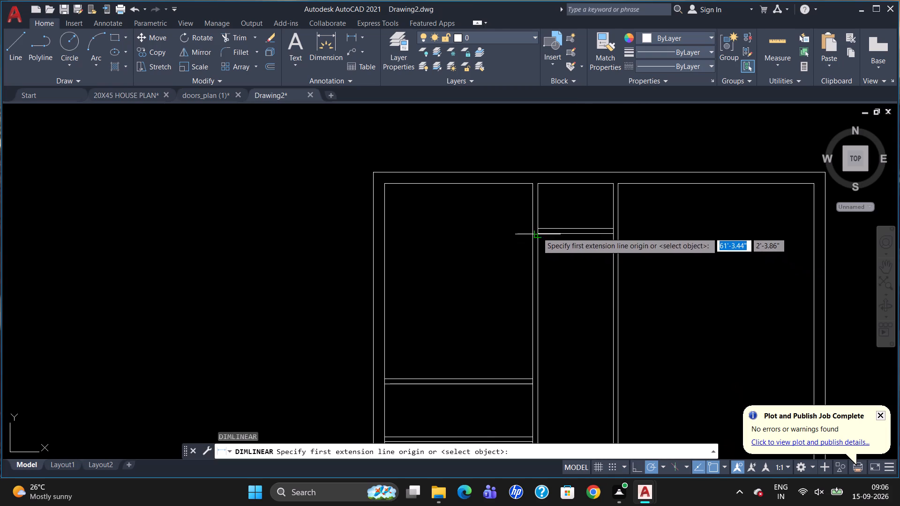
click(537, 231)
click(613, 234)
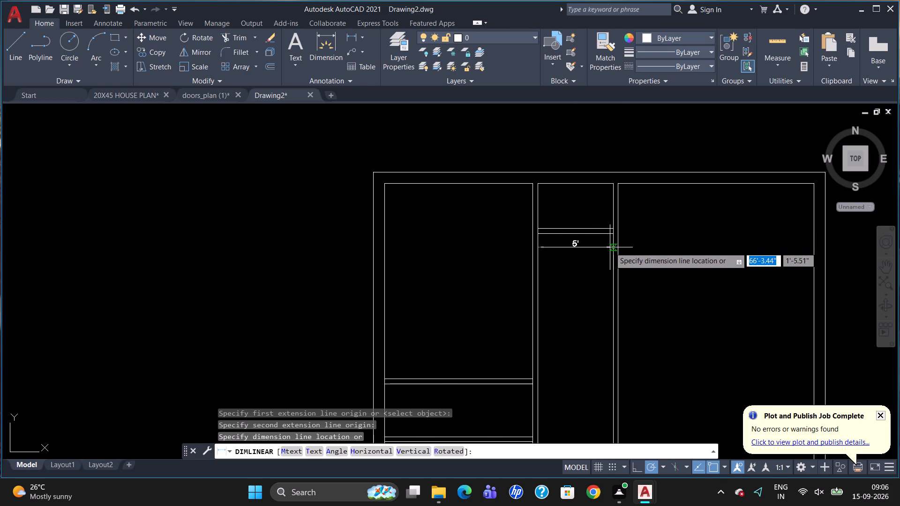
click(610, 247)
click(581, 247)
key(Delete)
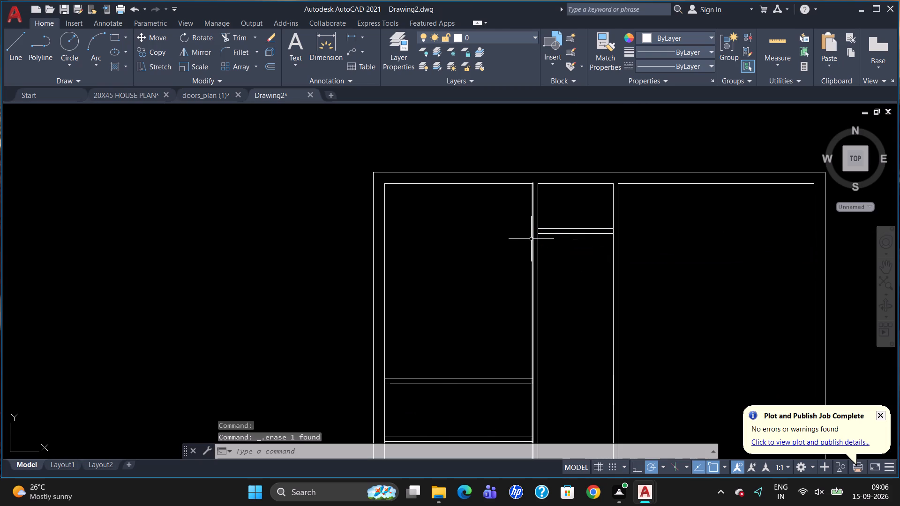
Erase all the vertical and horizontal partition lines inside the outer walls.
scroll(531, 238, down, 2)
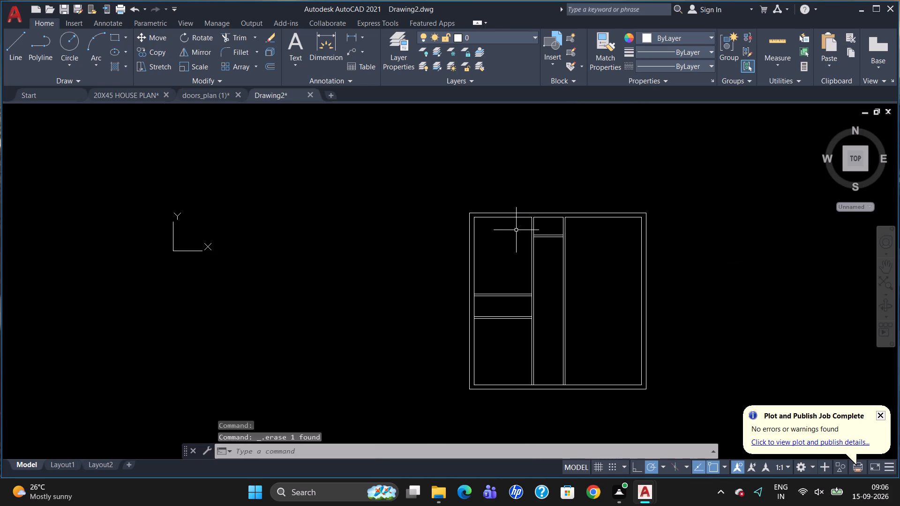
drag(711, 298, 387, 282)
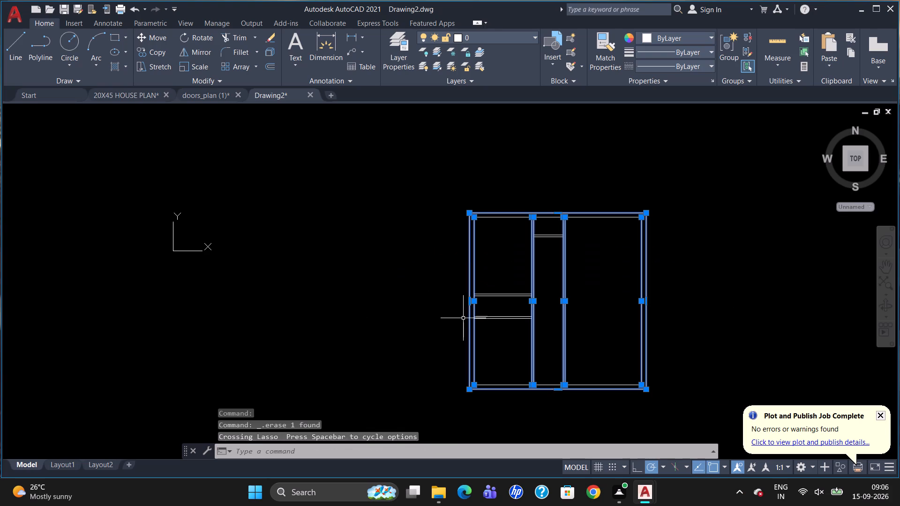
key(Escape)
drag(590, 315, 520, 306)
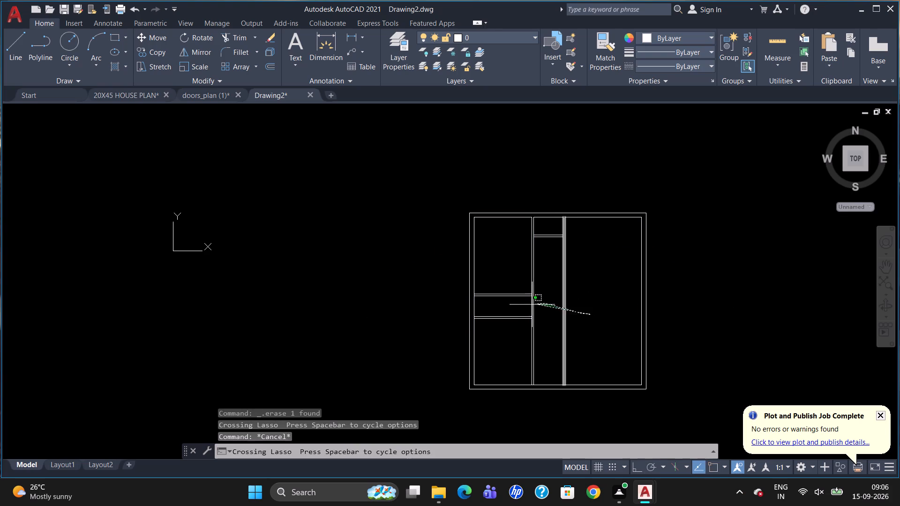
drag(520, 306, 513, 309)
key(Delete)
drag(581, 255, 580, 252)
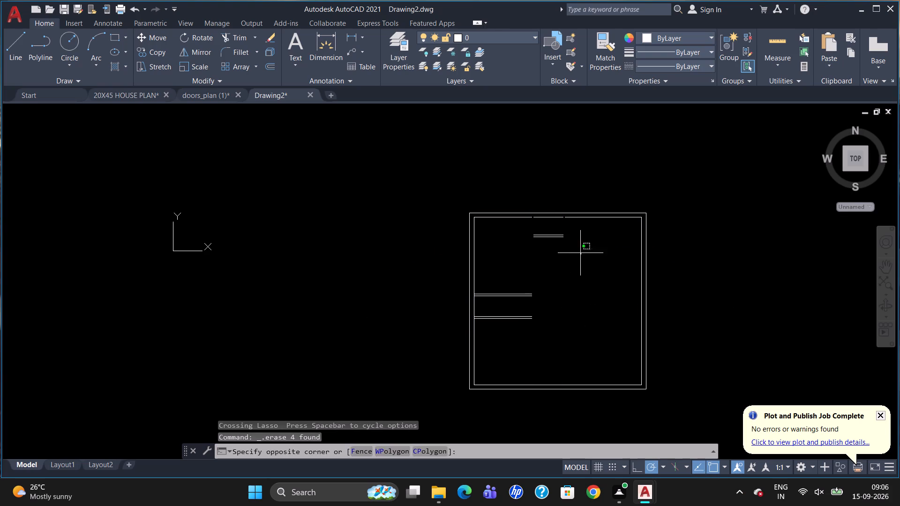
drag(580, 252, 504, 248)
key(Delete)
drag(494, 281, 518, 368)
key(Delete)
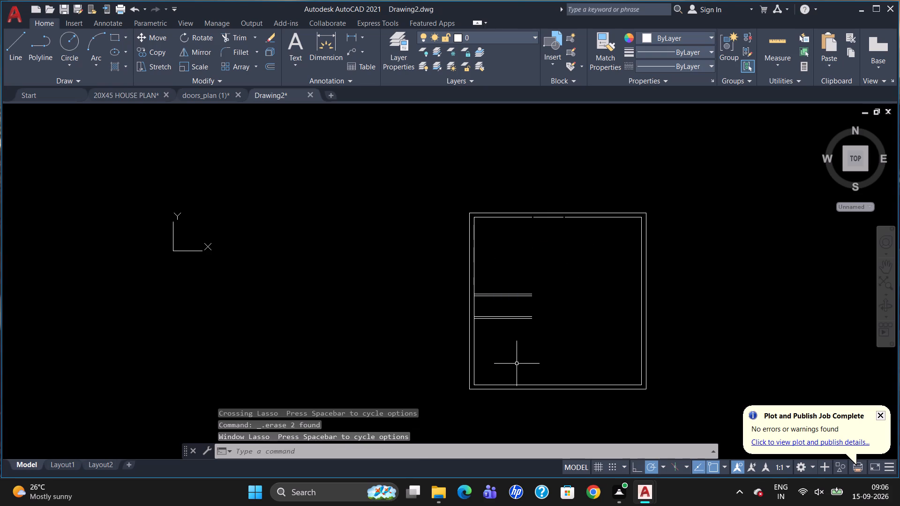
drag(523, 340, 541, 259)
drag(593, 319, 501, 336)
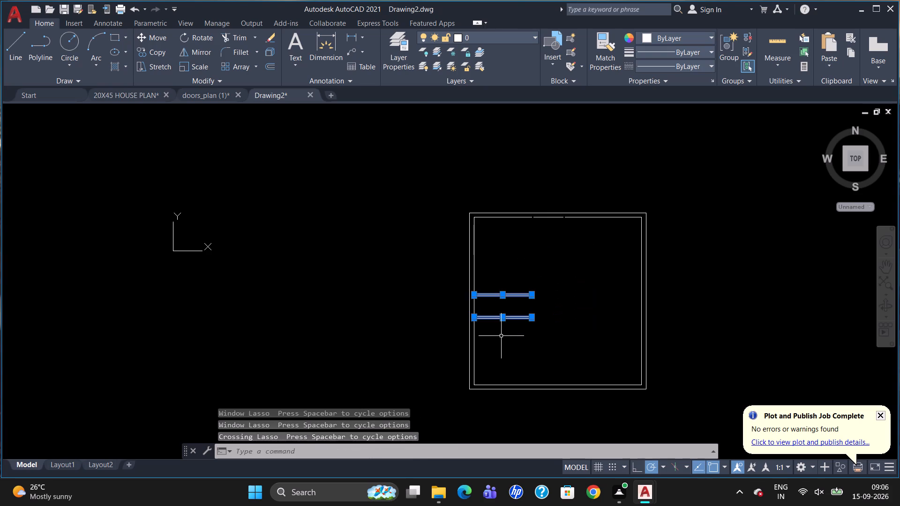
key(Delete)
Join the three segments of the top wall's inner line into one line.
scroll(565, 223, up, 2)
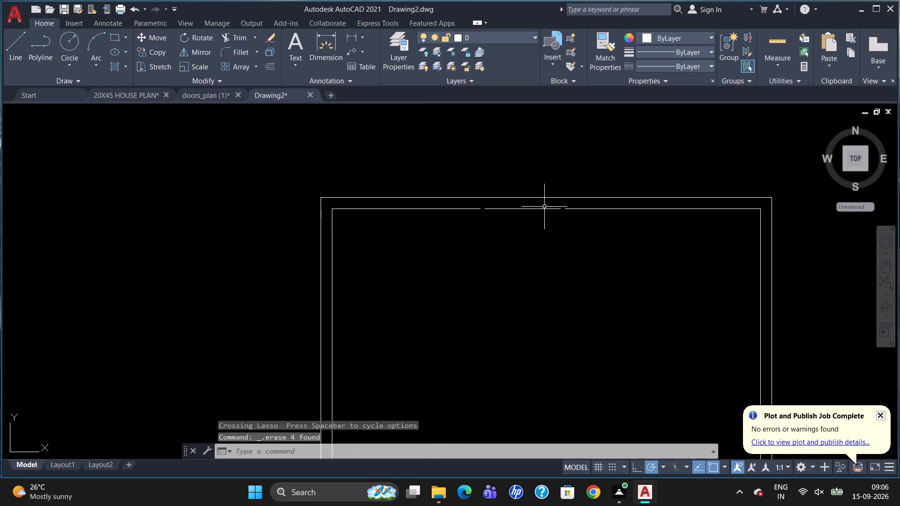
click(544, 207)
click(544, 211)
click(463, 209)
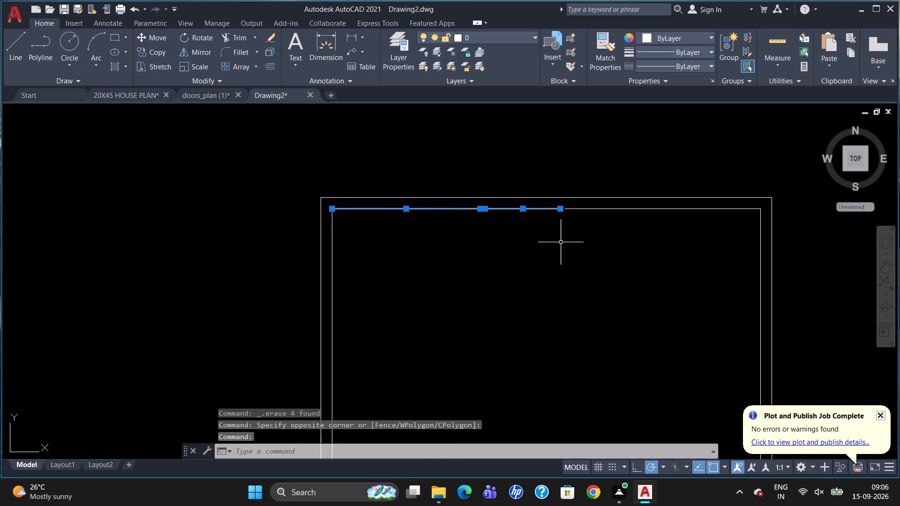
click(607, 210)
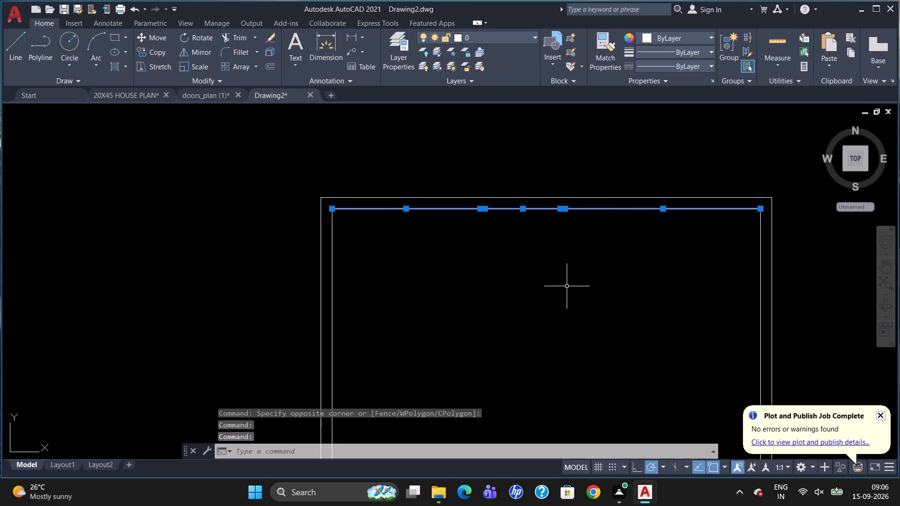
key(j)
key(Return)
Create a vertical partition by offsetting the left wall's inner line 10' to the right and the resulting line another 4 inches.
scroll(557, 252, down, 1)
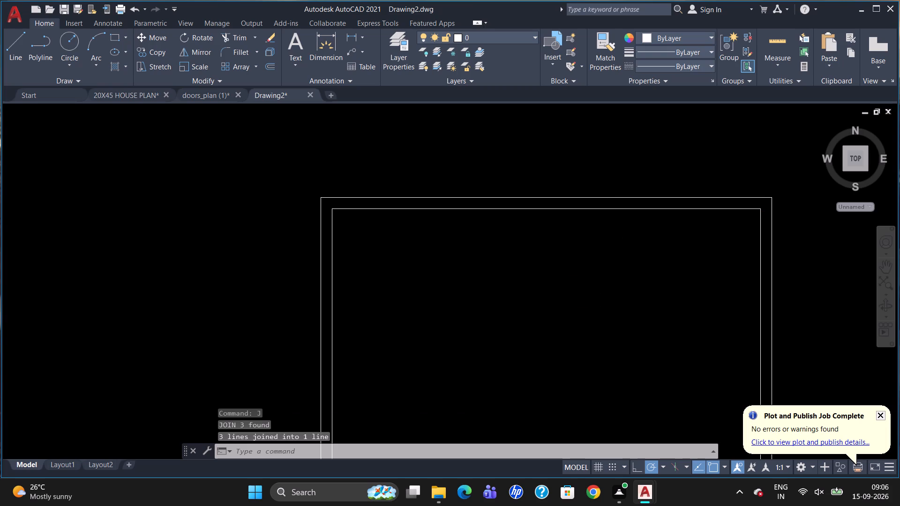
scroll(571, 230, down, 2)
scroll(556, 288, up, 1)
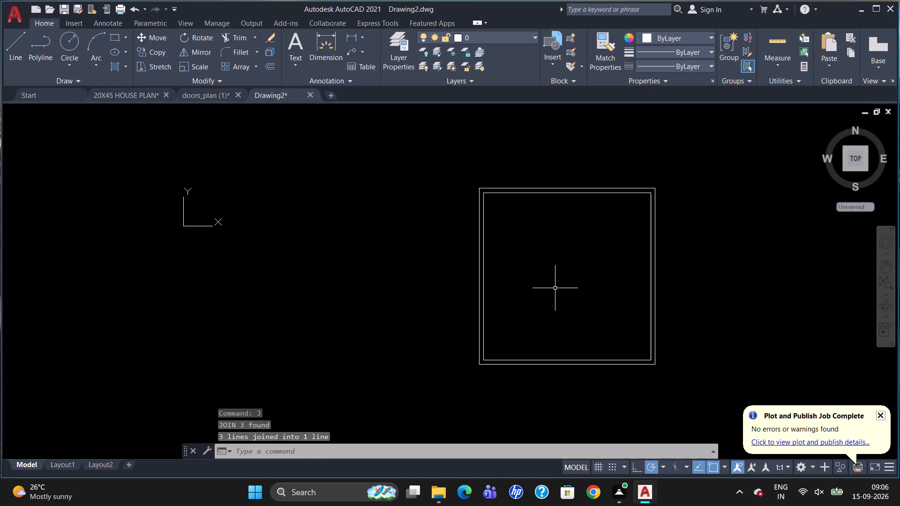
key(o)
key(Return)
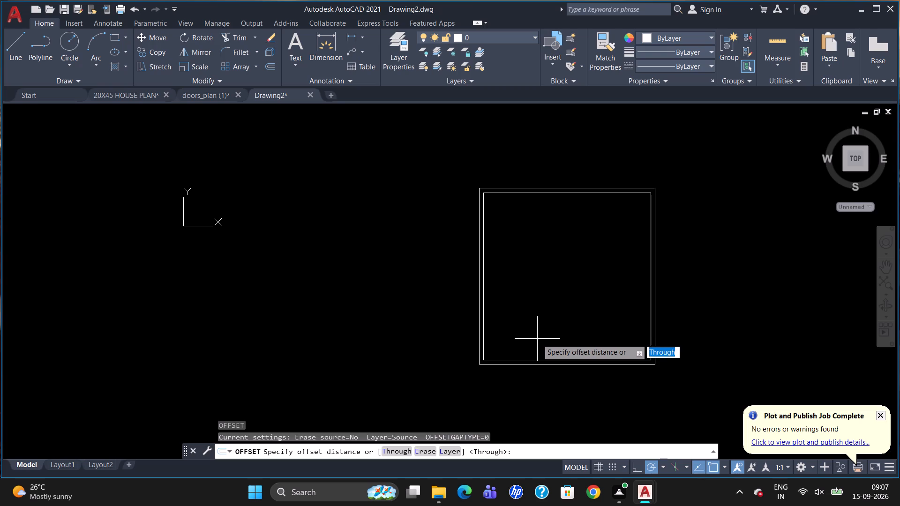
text(10')
key(Return)
click(484, 290)
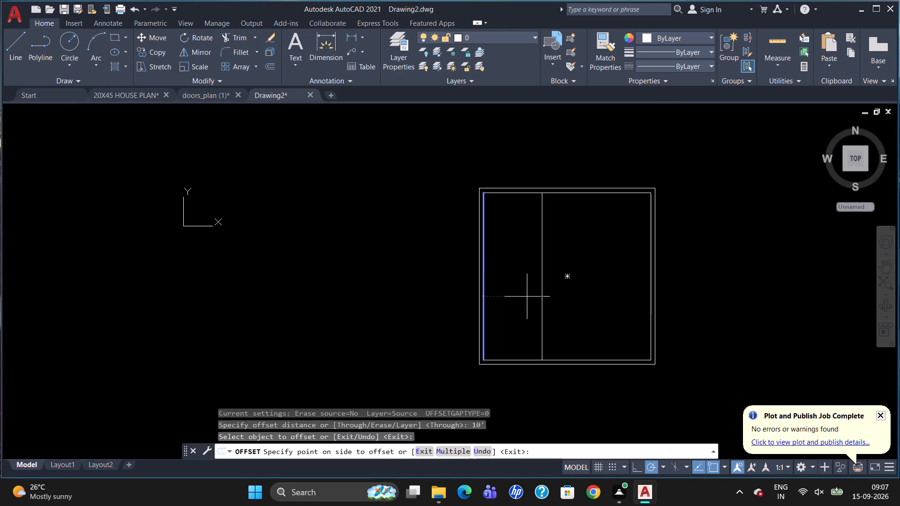
click(527, 297)
click(542, 307)
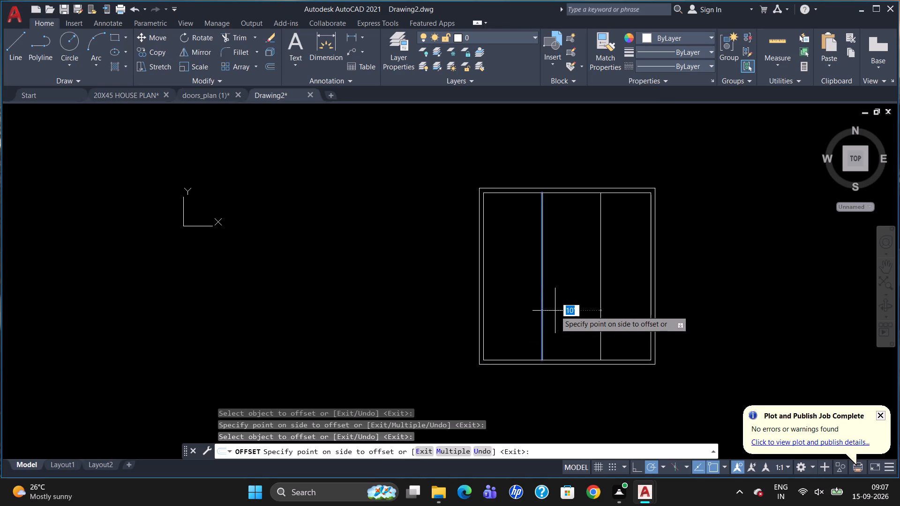
key(4)
key(Return)
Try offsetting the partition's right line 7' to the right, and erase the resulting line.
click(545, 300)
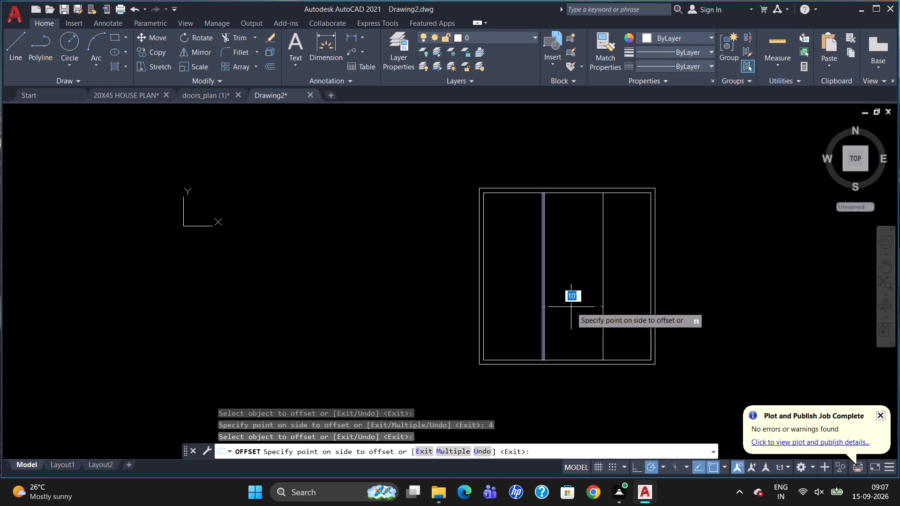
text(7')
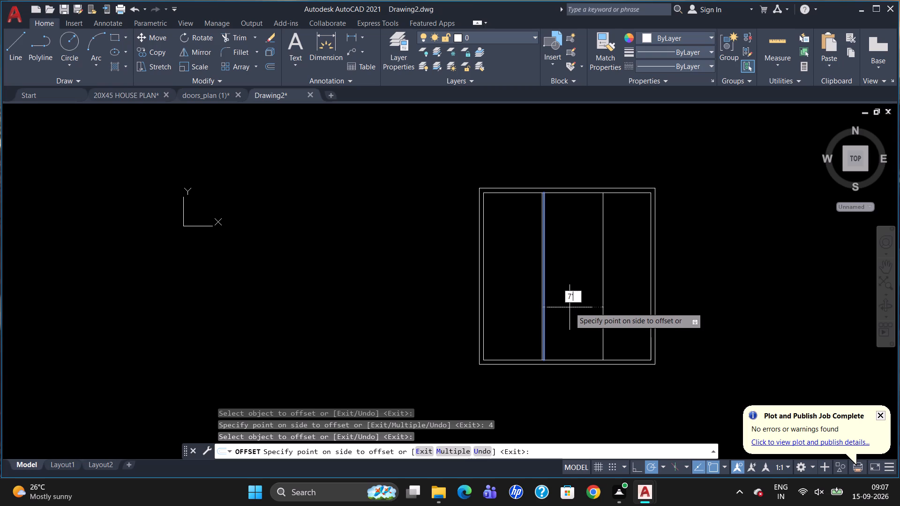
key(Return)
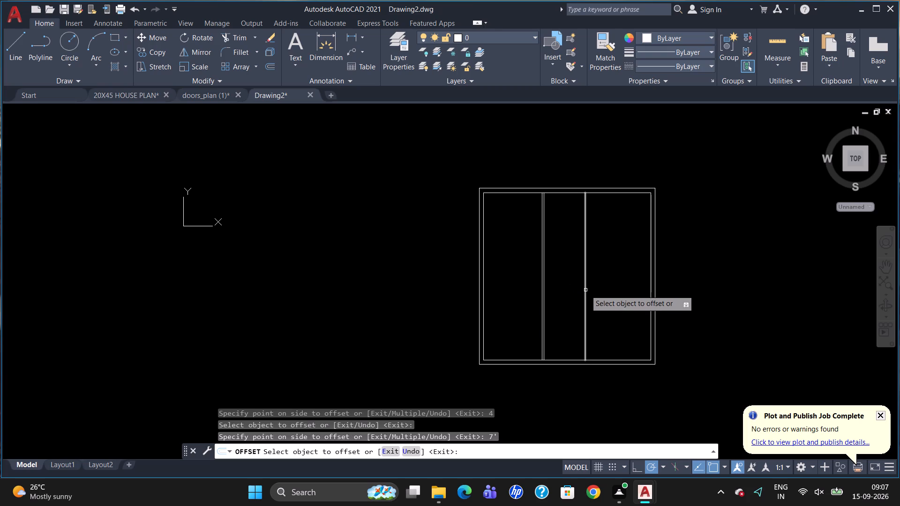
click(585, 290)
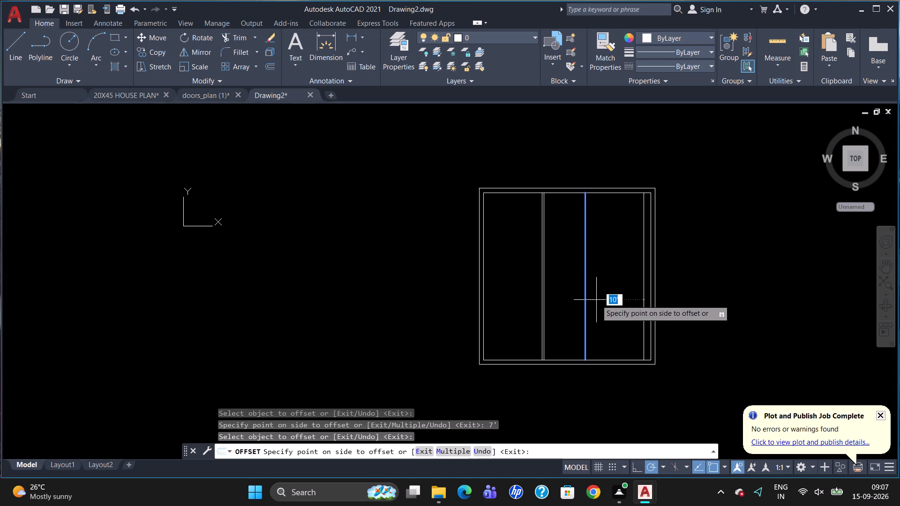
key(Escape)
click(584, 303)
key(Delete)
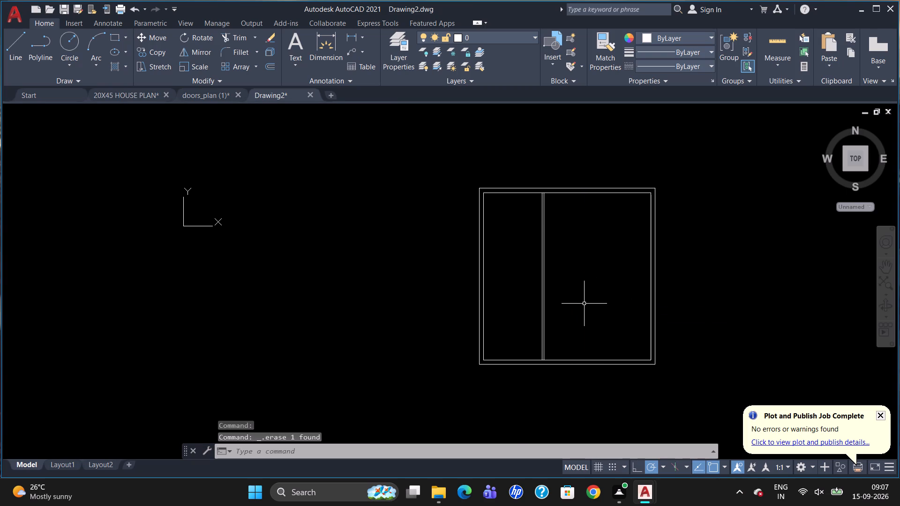
Create a second vertical partition by offsetting the first one's right line 8' to the right and the resulting line another 4 inches.
key(o)
key(Return)
text(8')
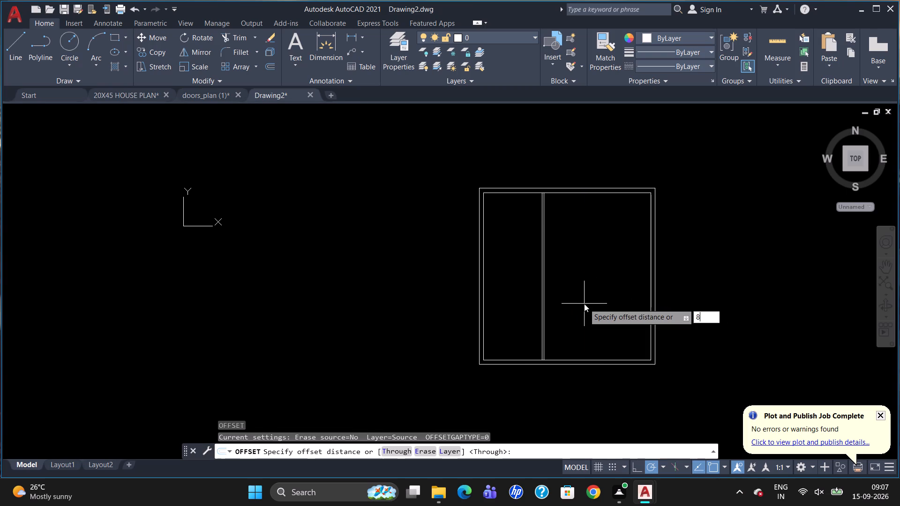
key(Return)
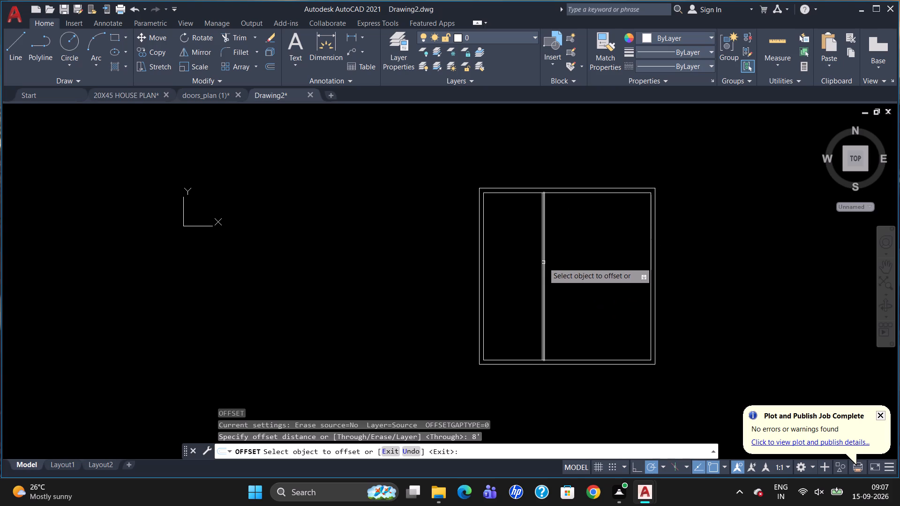
click(545, 262)
click(567, 274)
click(590, 293)
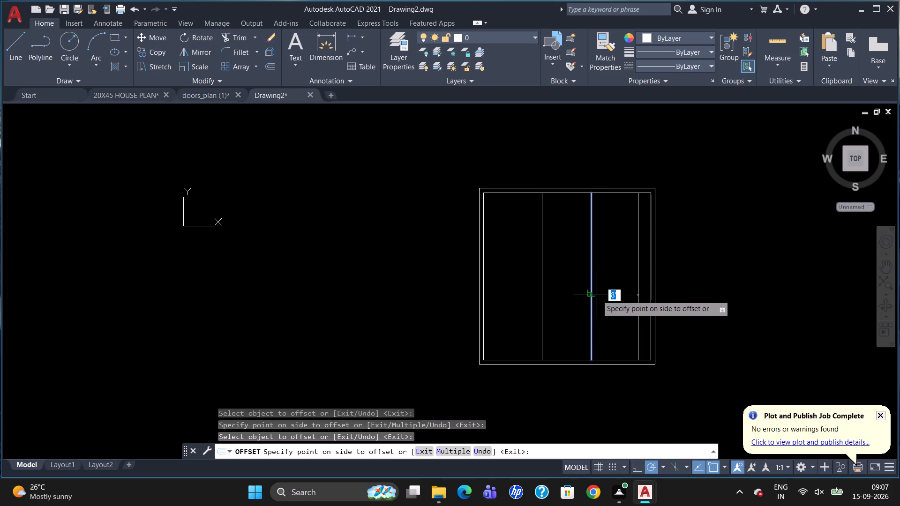
key(4)
key(Return)
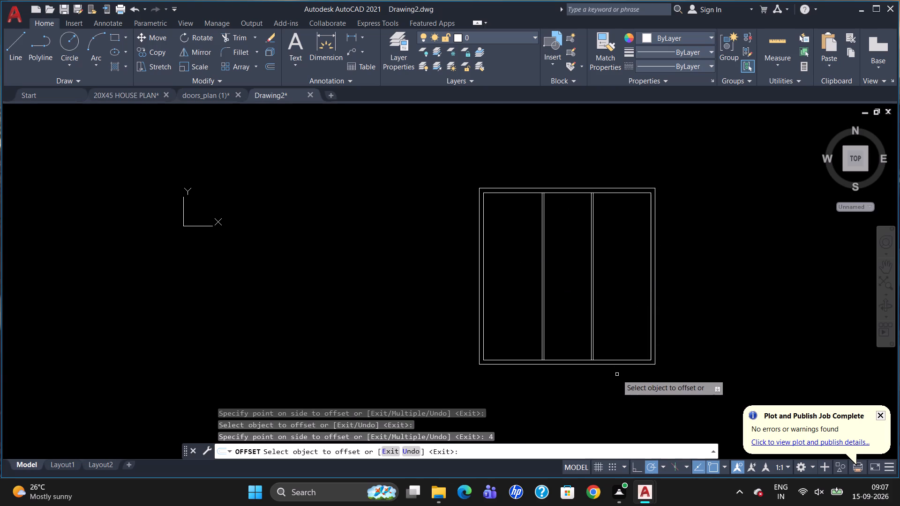
scroll(627, 384, up, 1)
key(Escape)
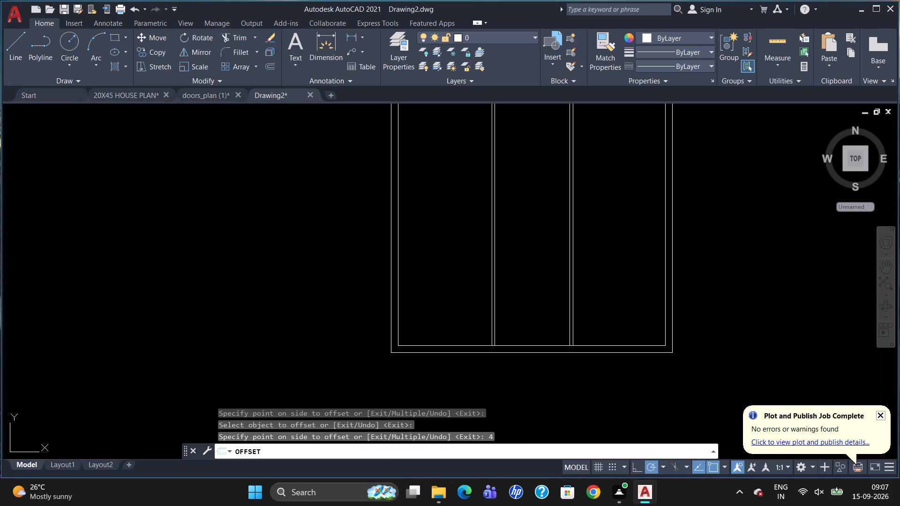
Measure the right room's clear width with a linear dimension along the bottom wall, and erase the dimension.
text(DLI)
key(Return)
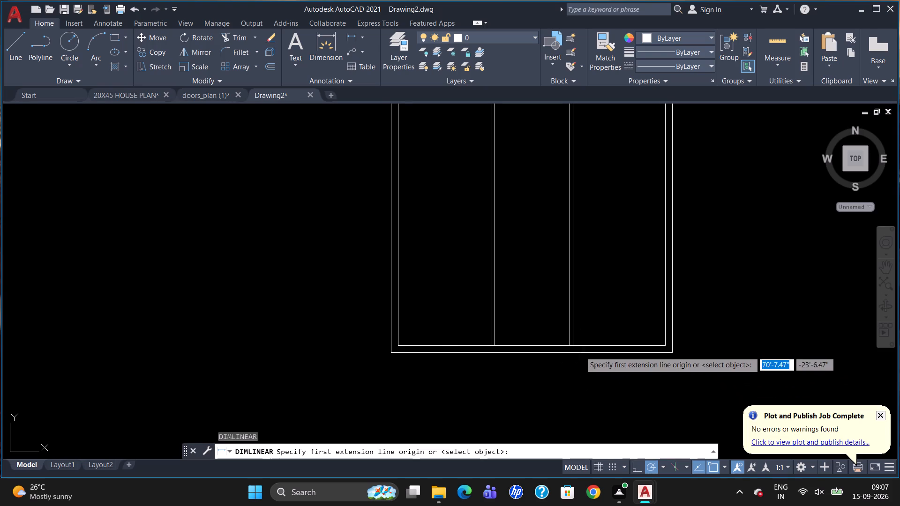
click(576, 346)
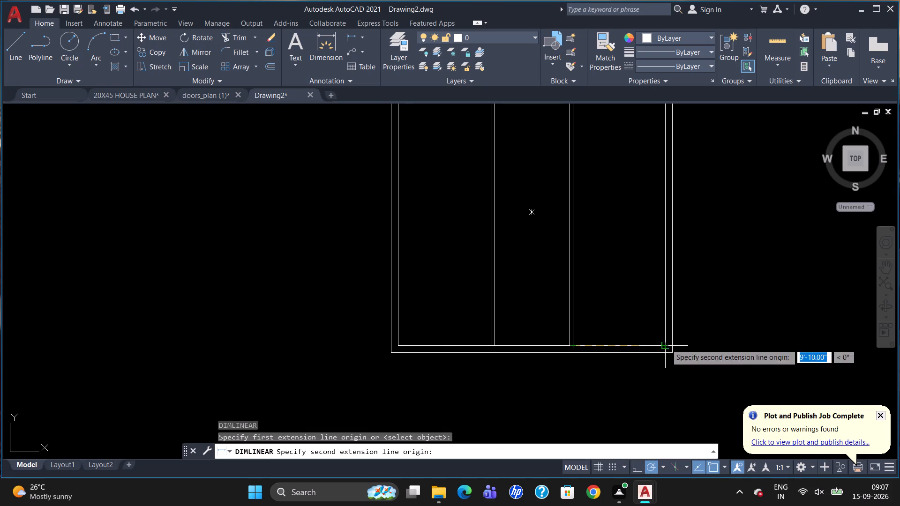
click(666, 344)
click(662, 364)
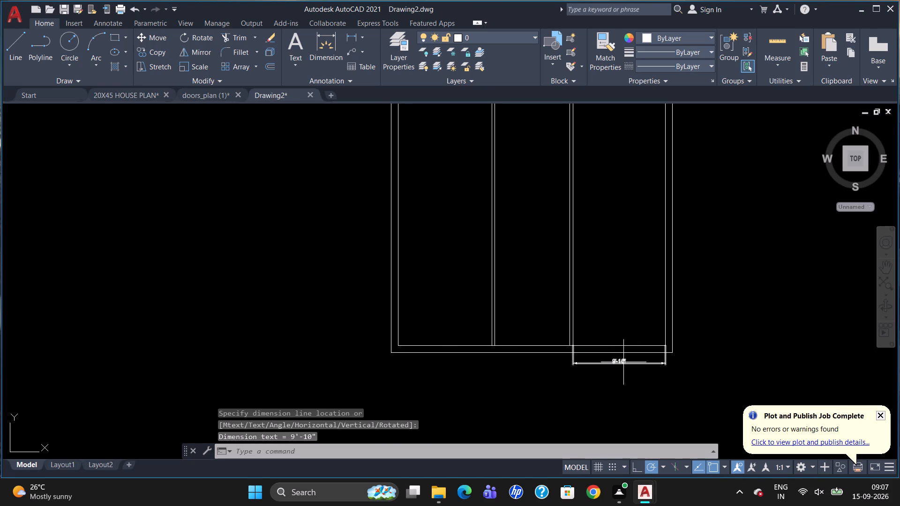
click(623, 363)
key(Delete)
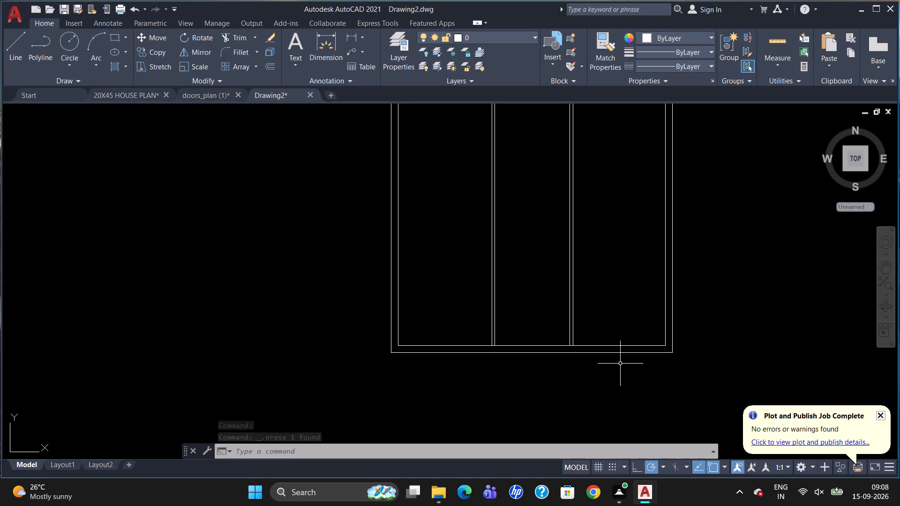
Trim the top wall's inner line between the line pairs of both vertical partitions.
scroll(617, 396, down, 2)
scroll(563, 254, up, 2)
scroll(595, 305, up, 2)
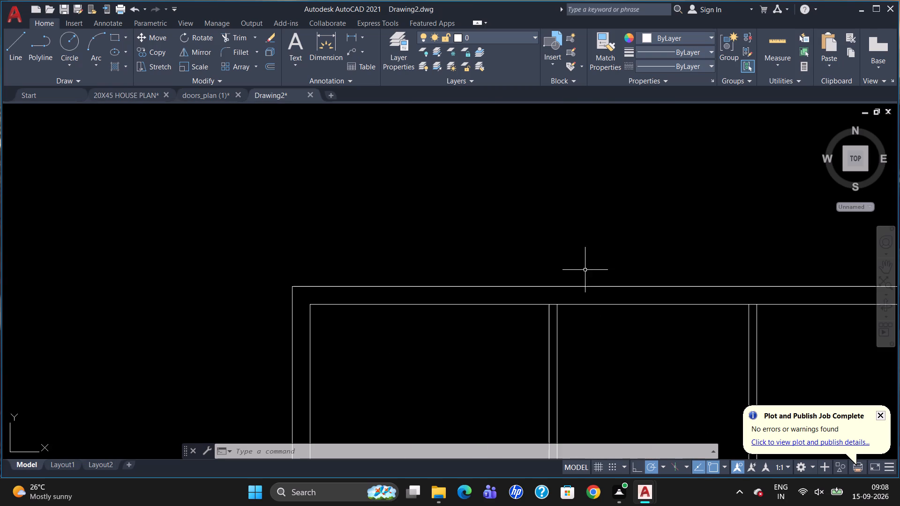
scroll(581, 252, down, 2)
scroll(716, 258, down, 2)
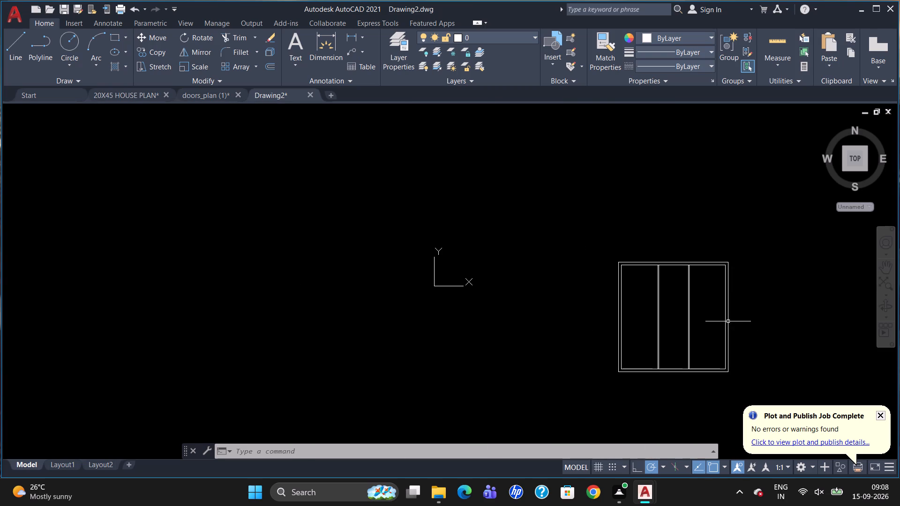
scroll(715, 321, up, 2)
text(TR)
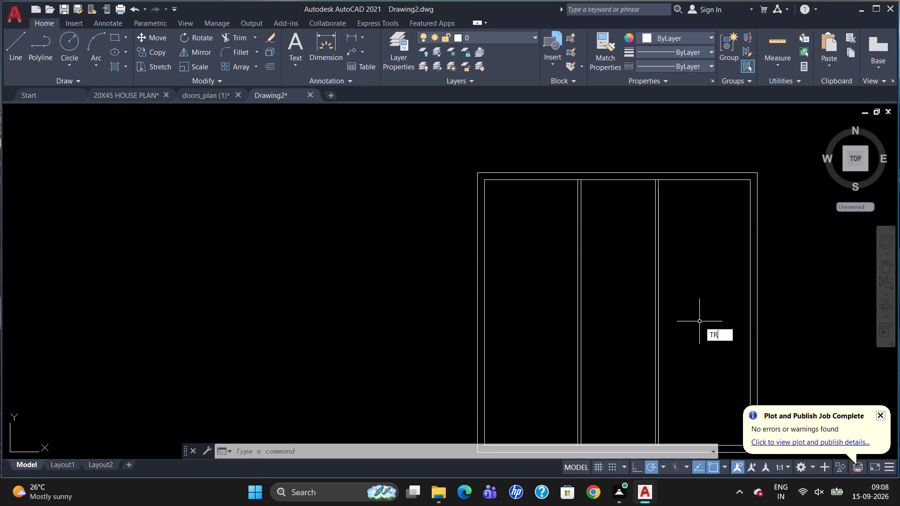
key(Return)
key(Return)
scroll(670, 189, up, 4)
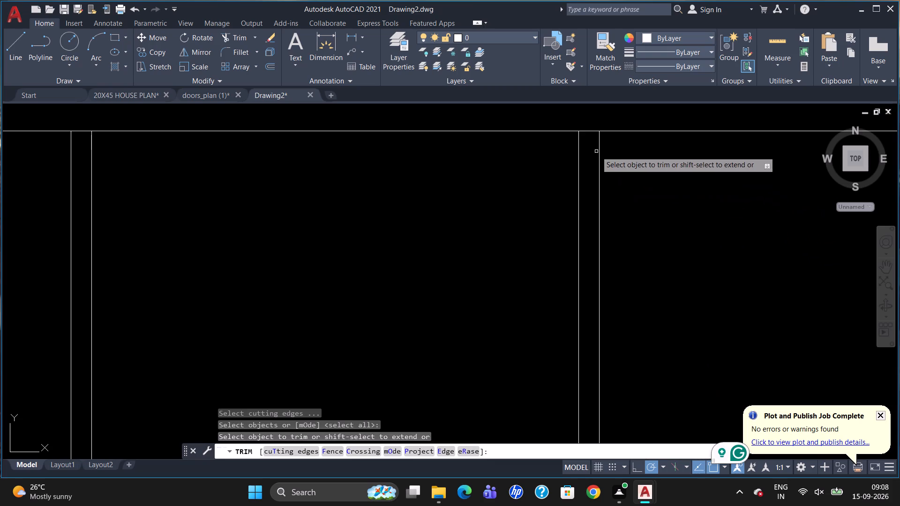
click(591, 131)
scroll(663, 243, down, 3)
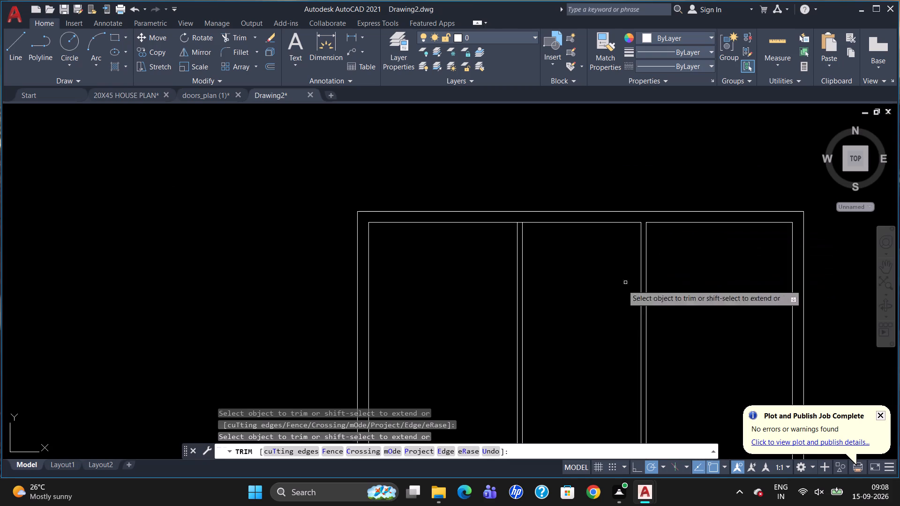
scroll(519, 217, up, 2)
click(522, 229)
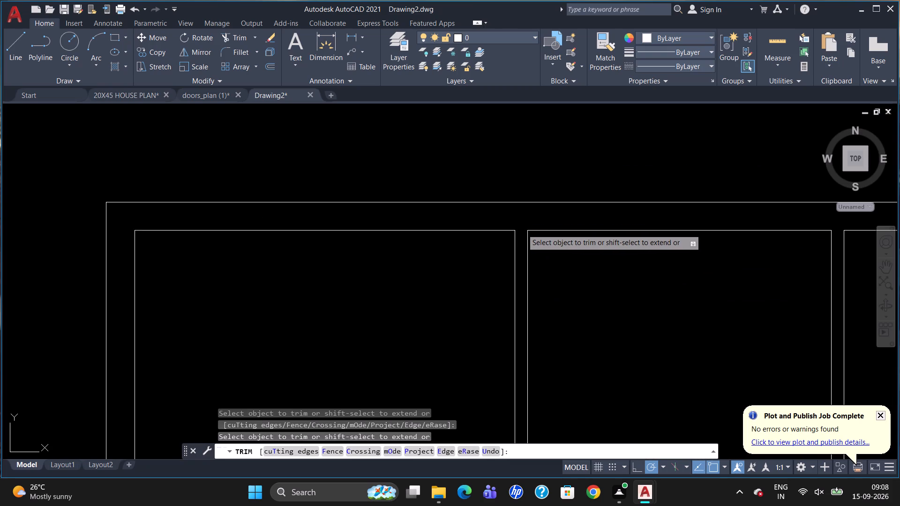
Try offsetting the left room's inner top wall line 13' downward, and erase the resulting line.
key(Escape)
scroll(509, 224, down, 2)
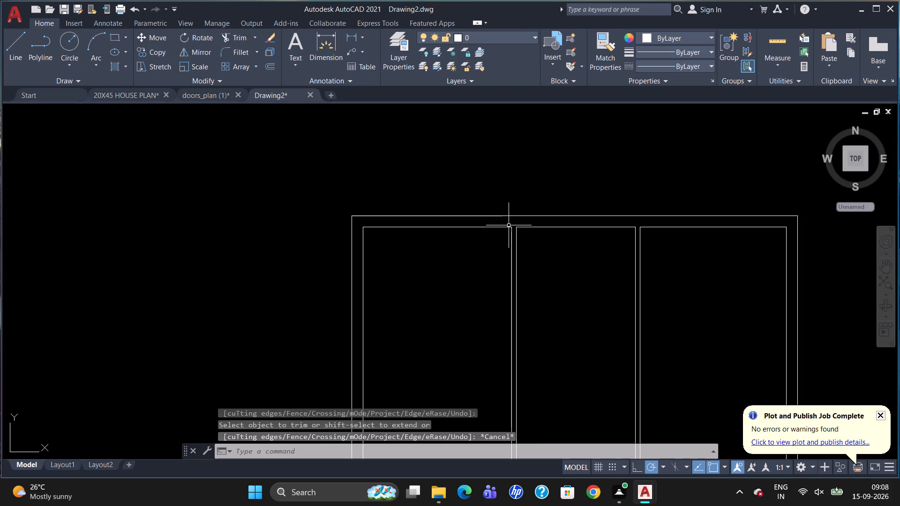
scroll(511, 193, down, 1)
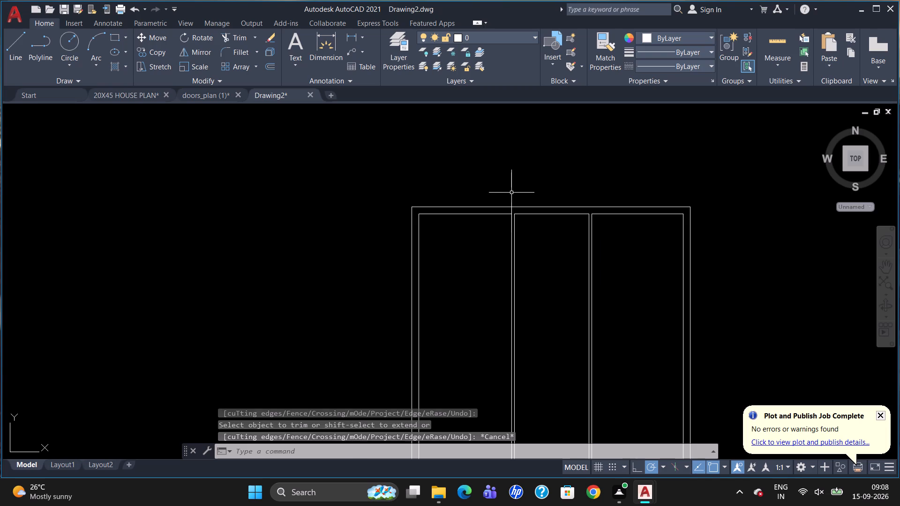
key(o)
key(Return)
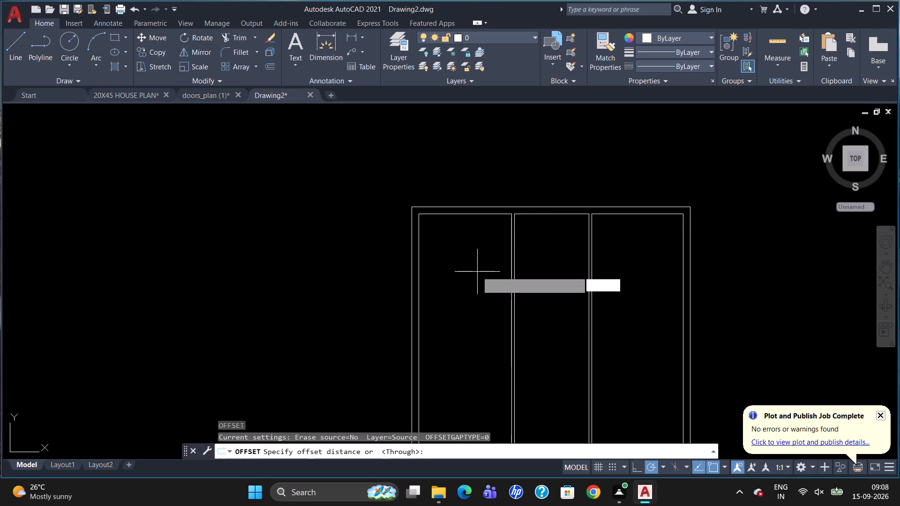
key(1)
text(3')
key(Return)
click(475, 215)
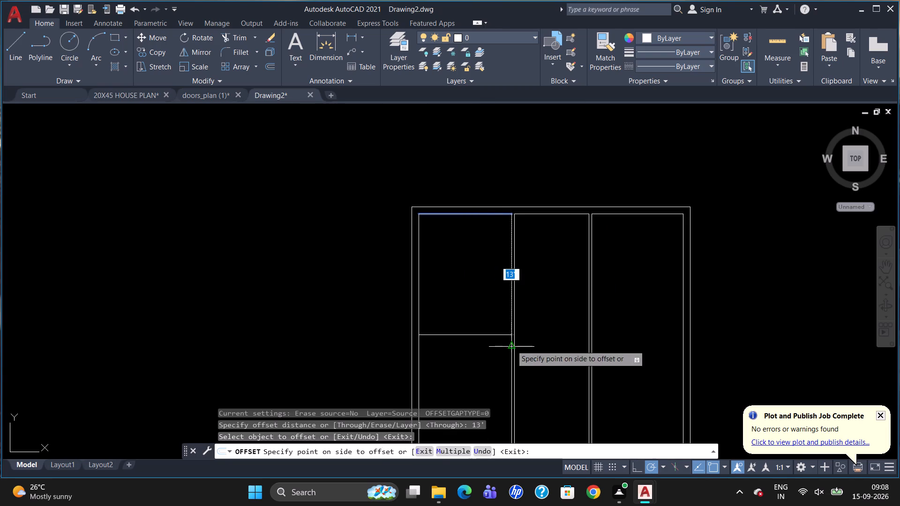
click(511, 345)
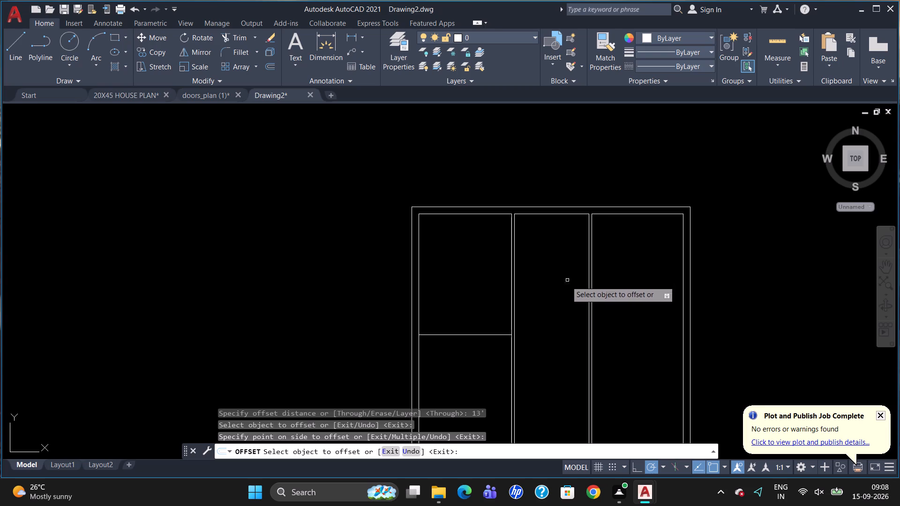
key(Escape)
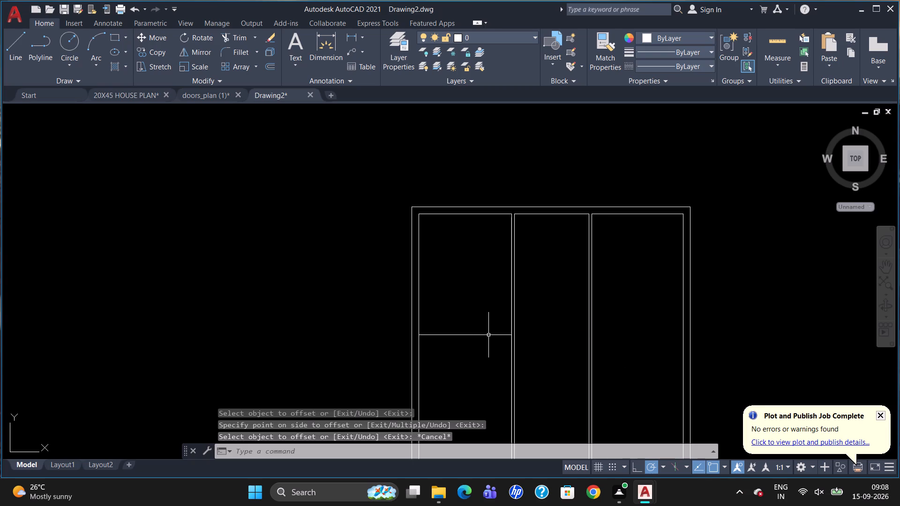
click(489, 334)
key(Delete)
Create a horizontal partition in the left room by offsetting its inner top wall line 14' downward and the resulting line another 4 inches.
key(o)
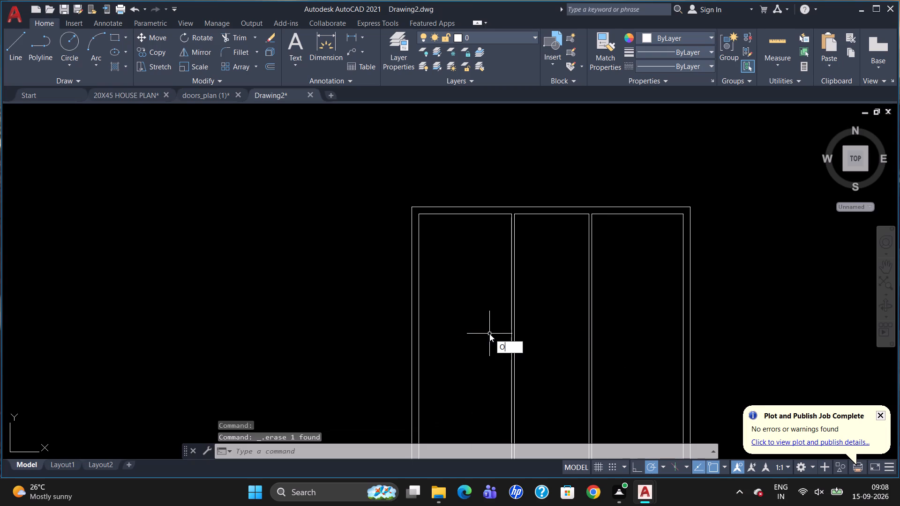
key(Return)
text(14')
key(Return)
drag(487, 214, 488, 218)
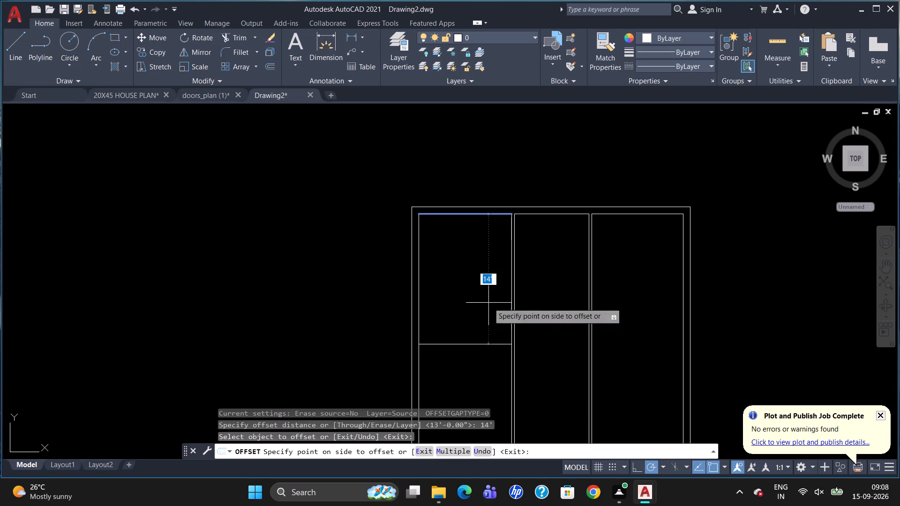
click(488, 304)
click(490, 342)
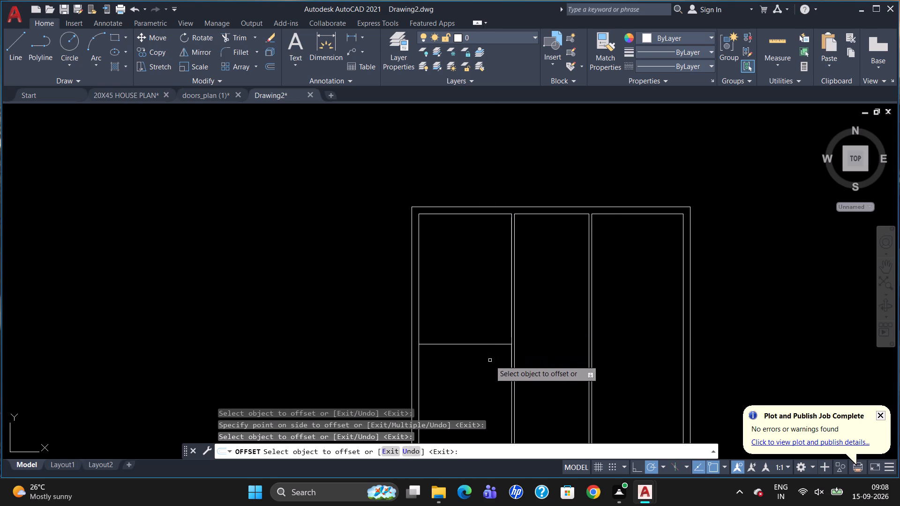
click(495, 344)
key(4)
key(Return)
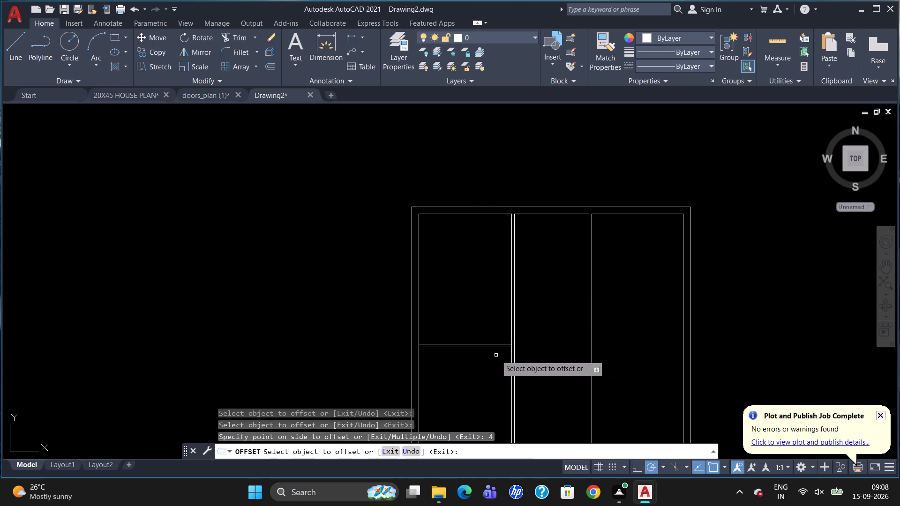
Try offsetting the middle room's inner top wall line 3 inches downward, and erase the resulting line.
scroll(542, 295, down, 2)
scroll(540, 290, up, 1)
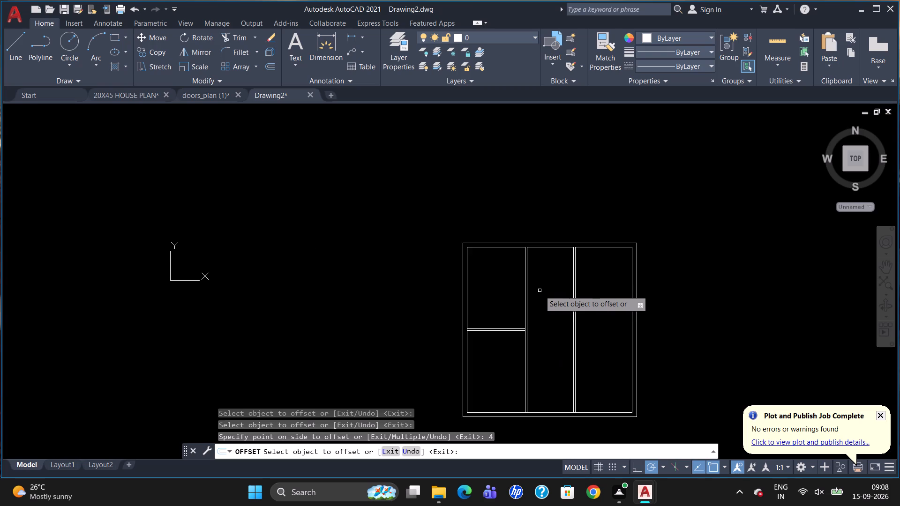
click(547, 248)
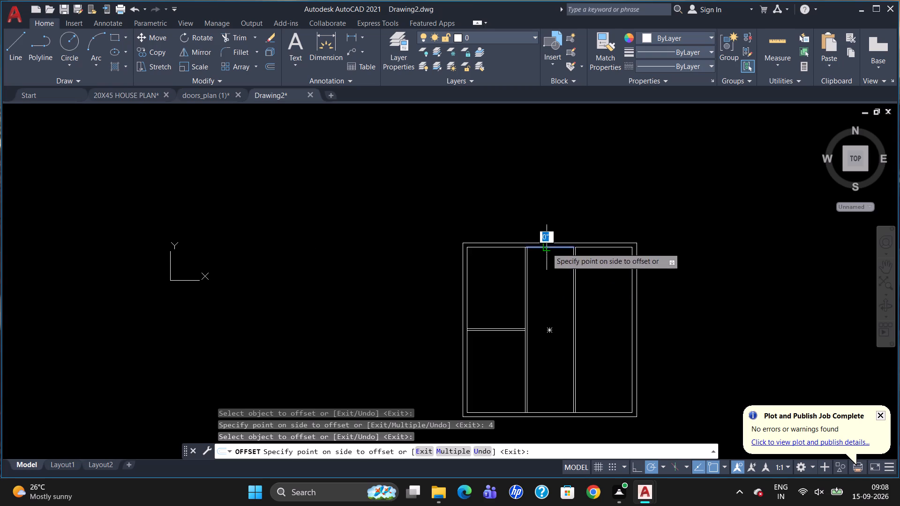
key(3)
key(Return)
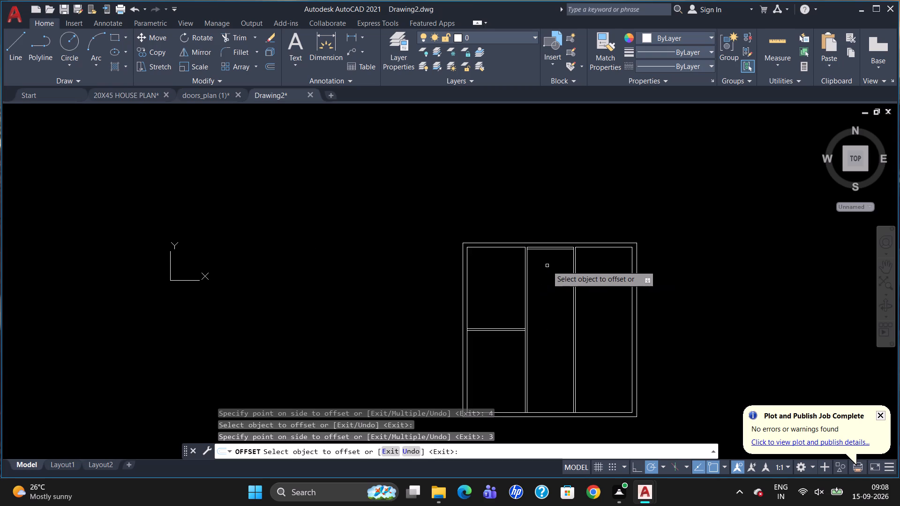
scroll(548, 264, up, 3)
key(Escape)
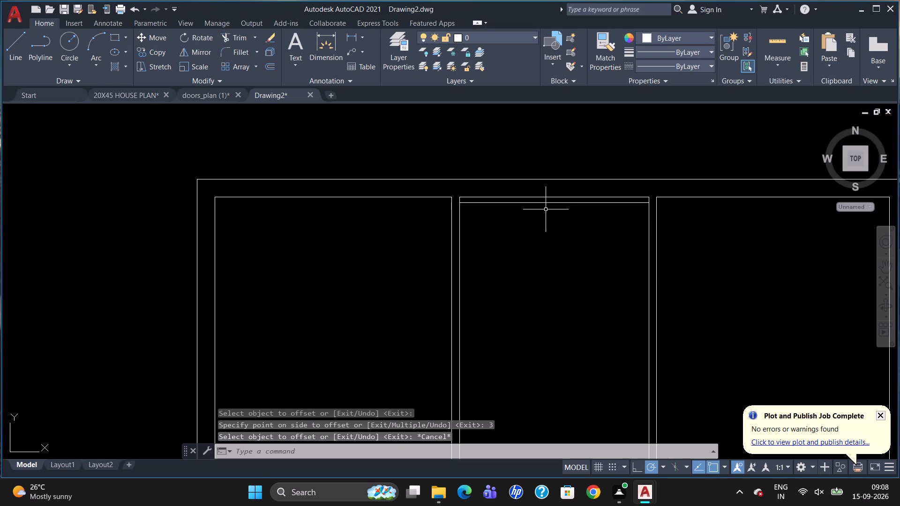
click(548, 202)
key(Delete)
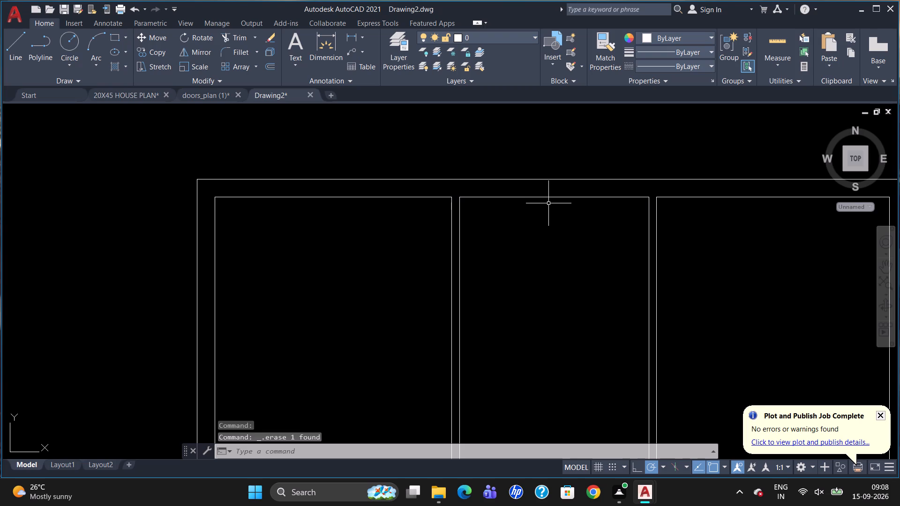
Create a horizontal partition in the middle room by offsetting its inner top wall line 3' downward and the resulting line another 4 inches.
key(o)
key(Return)
key(3)
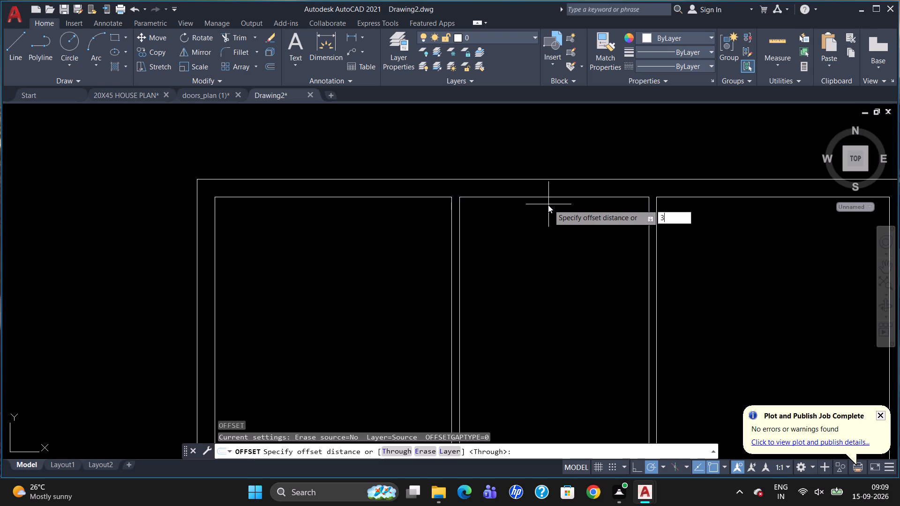
key(apostrophe)
key(Return)
click(552, 198)
click(565, 278)
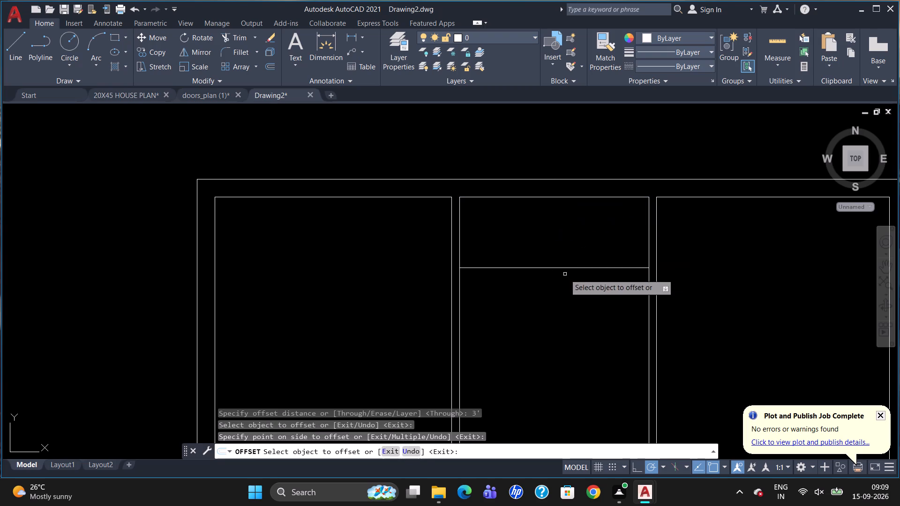
click(563, 267)
key(4)
key(Return)
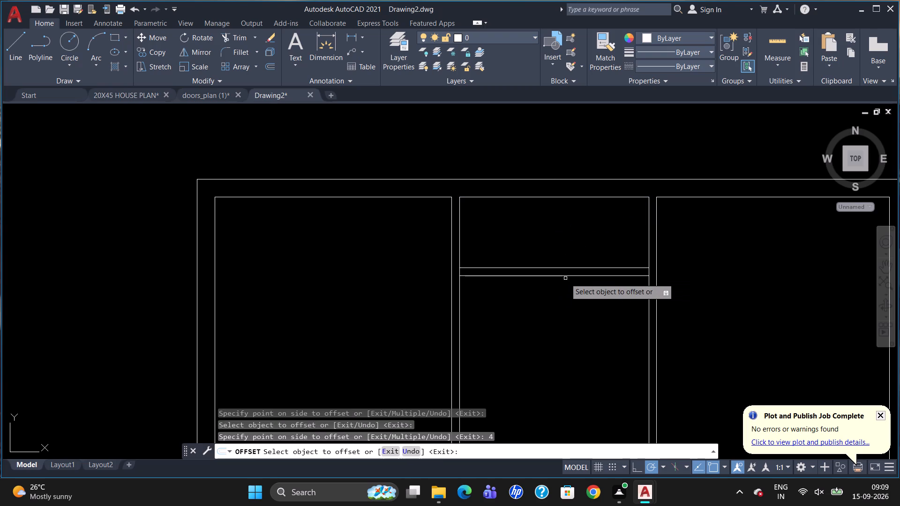
Offset the lower line of the middle room's horizontal partition 6' downward.
scroll(592, 217, down, 1)
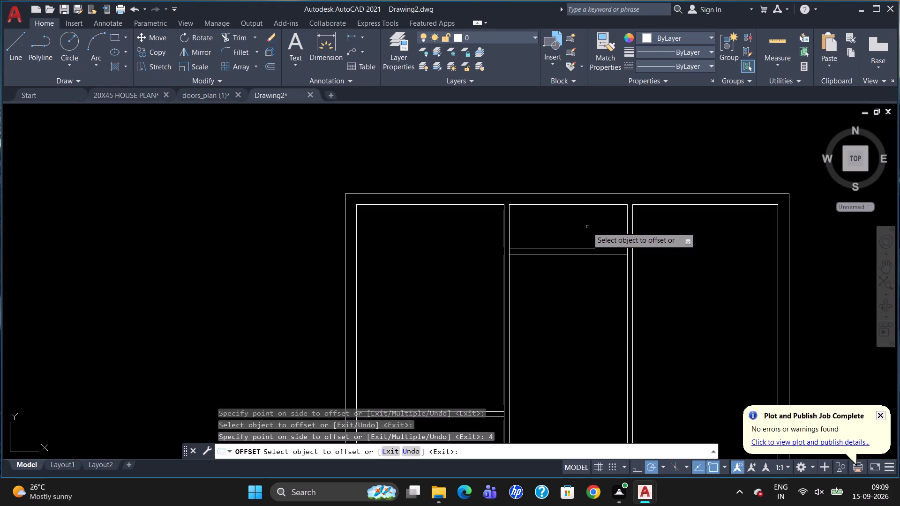
click(595, 254)
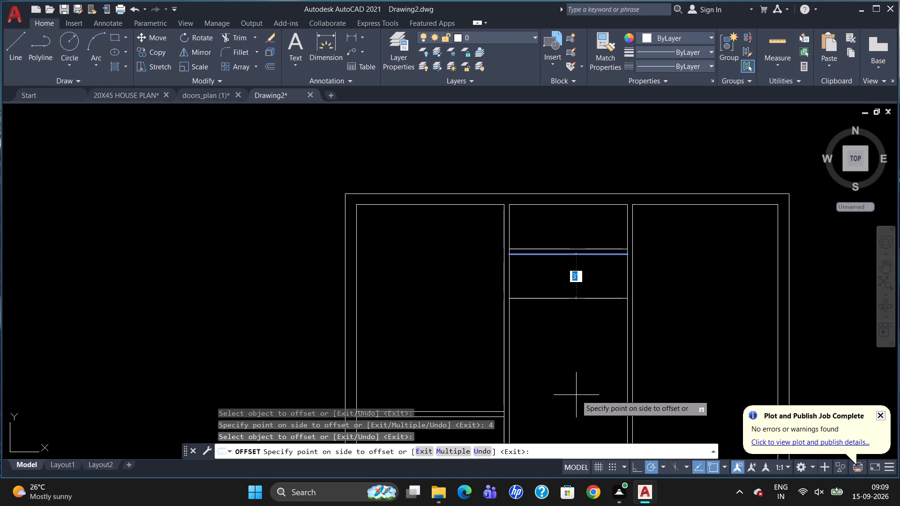
key(6)
key(apostrophe)
key(Return)
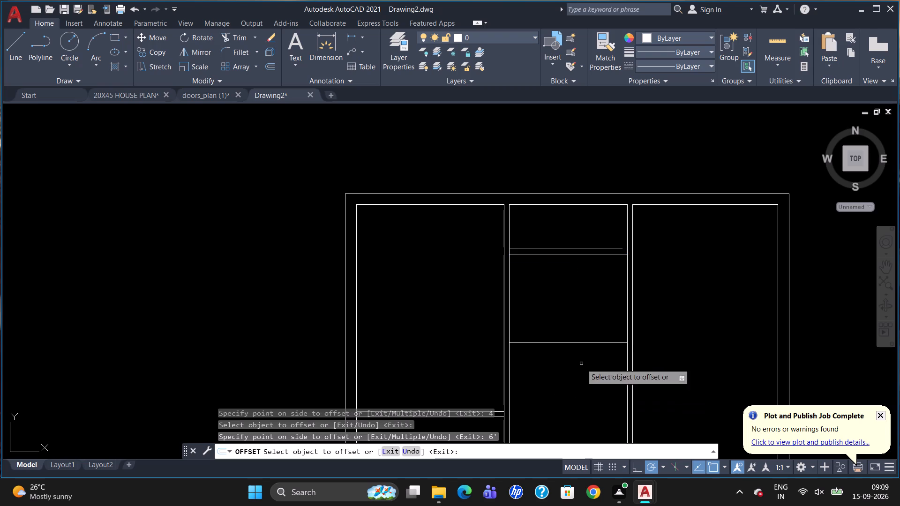
scroll(591, 318, down, 2)
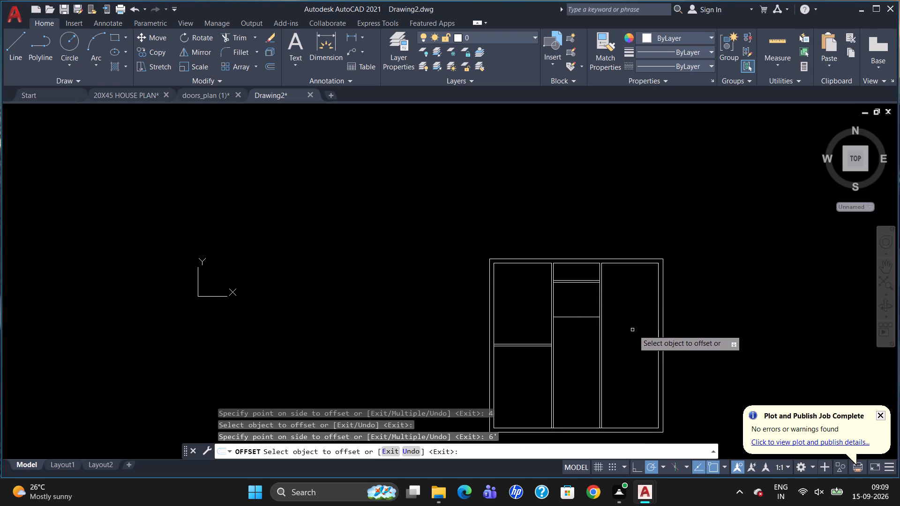
scroll(634, 335, up, 1)
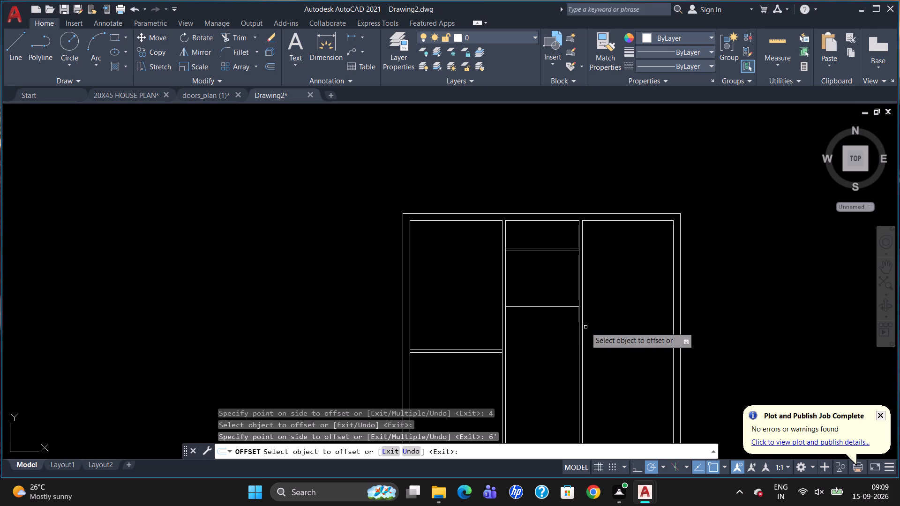
key(Escape)
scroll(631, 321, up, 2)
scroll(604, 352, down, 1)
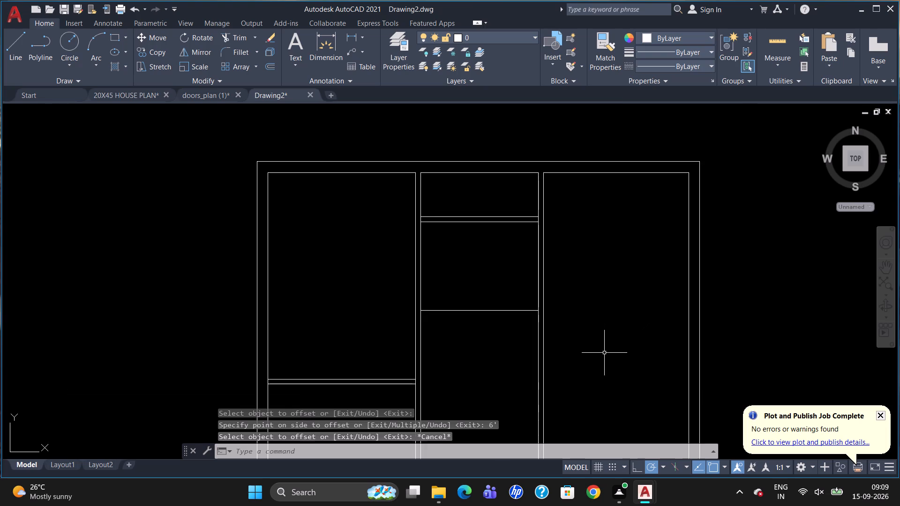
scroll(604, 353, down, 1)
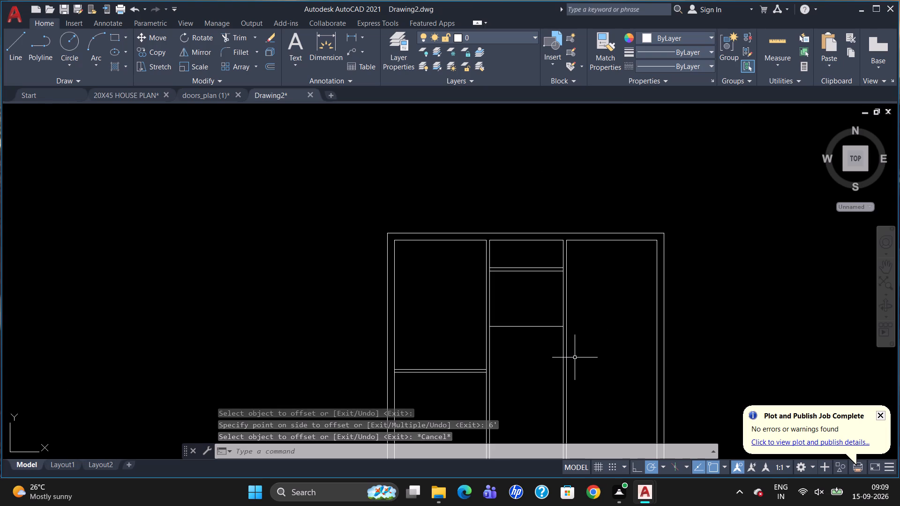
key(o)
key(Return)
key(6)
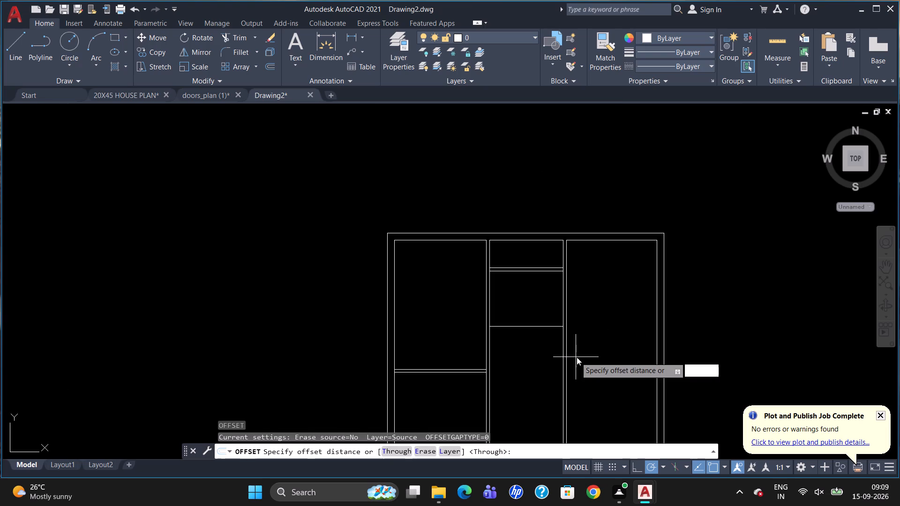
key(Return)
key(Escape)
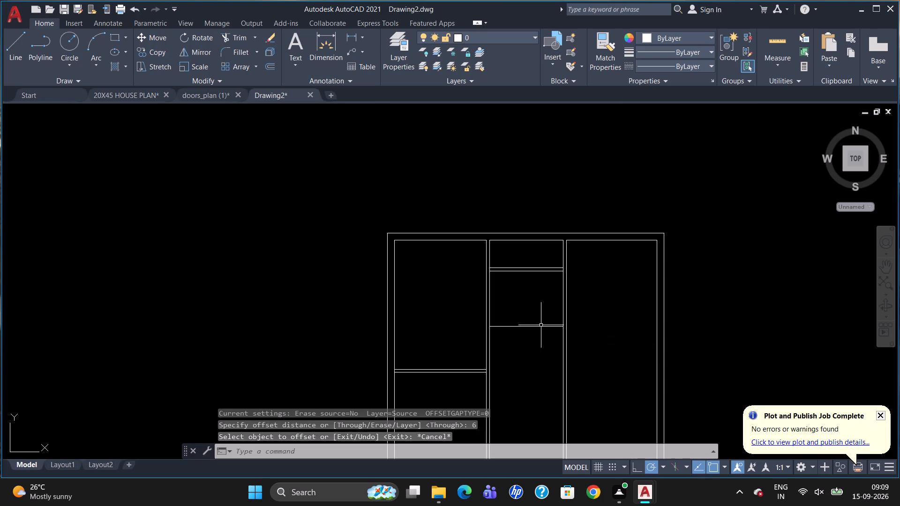
Offset the middle room's lowest single line 4 inches downward to complete its second horizontal partition.
key(o)
key(Return)
key(4)
key(Return)
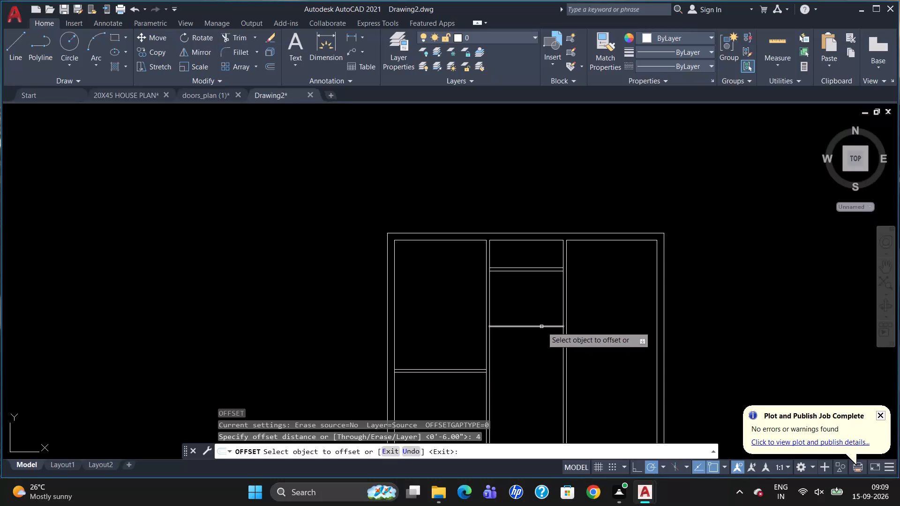
click(542, 327)
click(554, 349)
key(Escape)
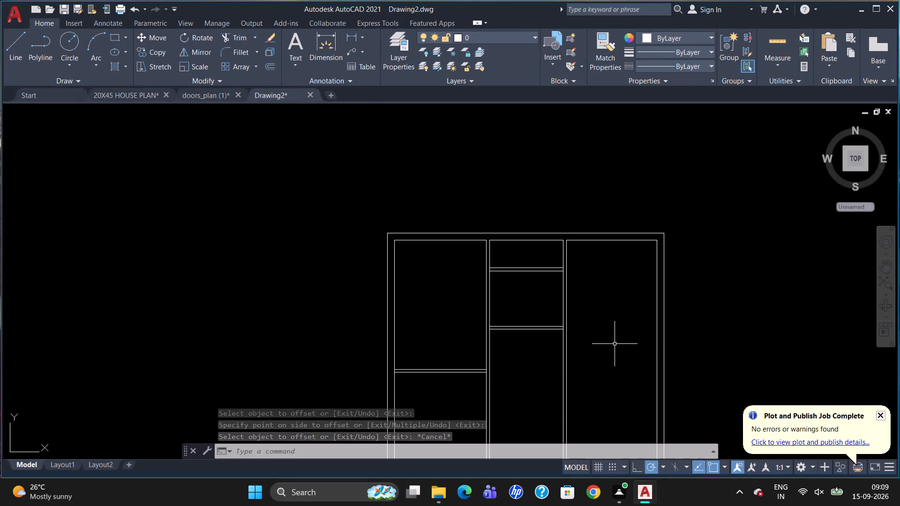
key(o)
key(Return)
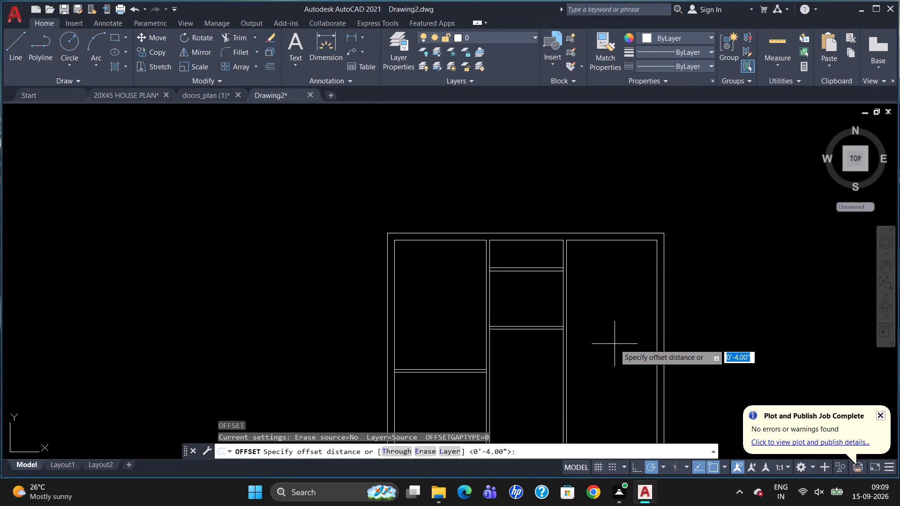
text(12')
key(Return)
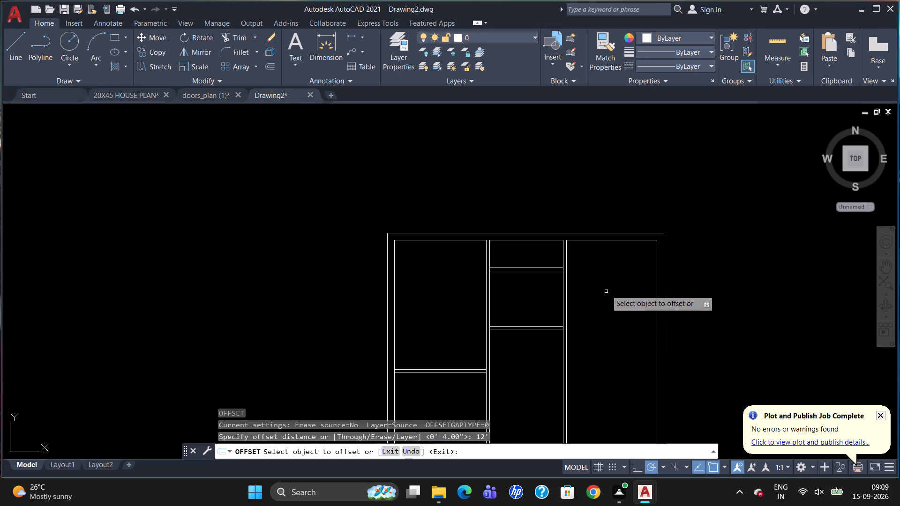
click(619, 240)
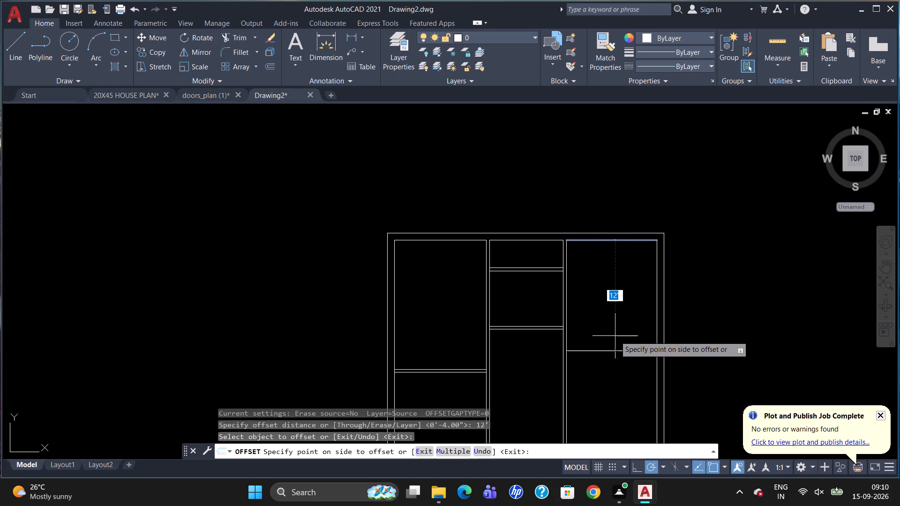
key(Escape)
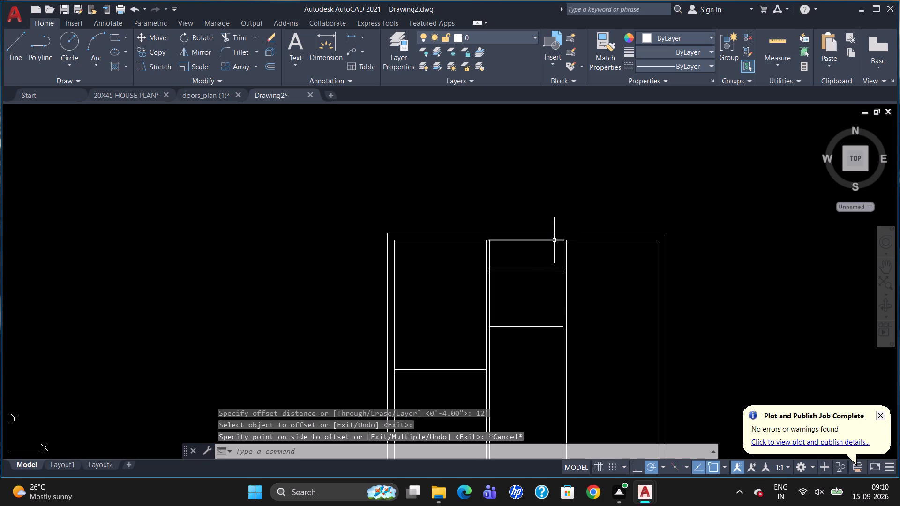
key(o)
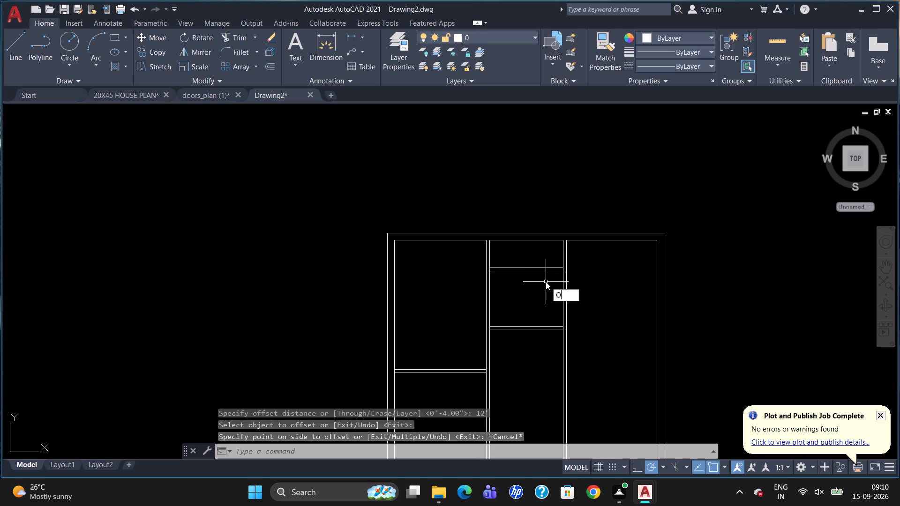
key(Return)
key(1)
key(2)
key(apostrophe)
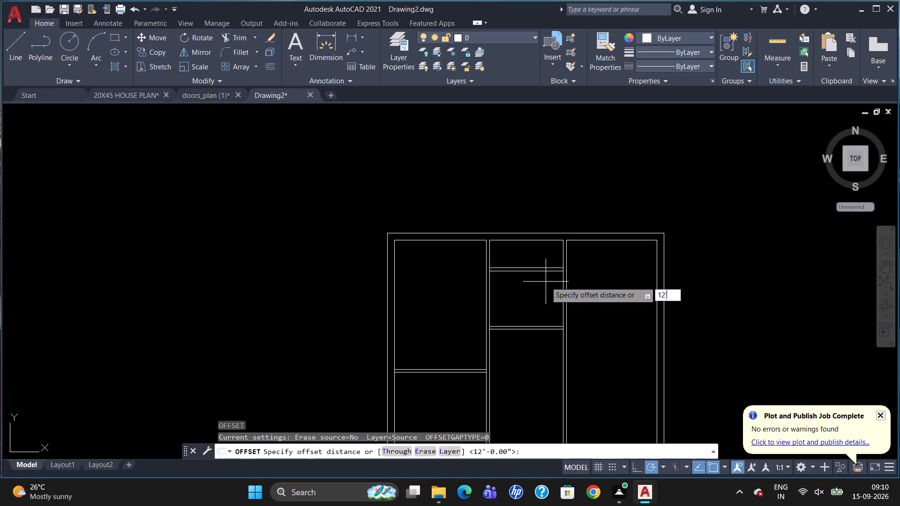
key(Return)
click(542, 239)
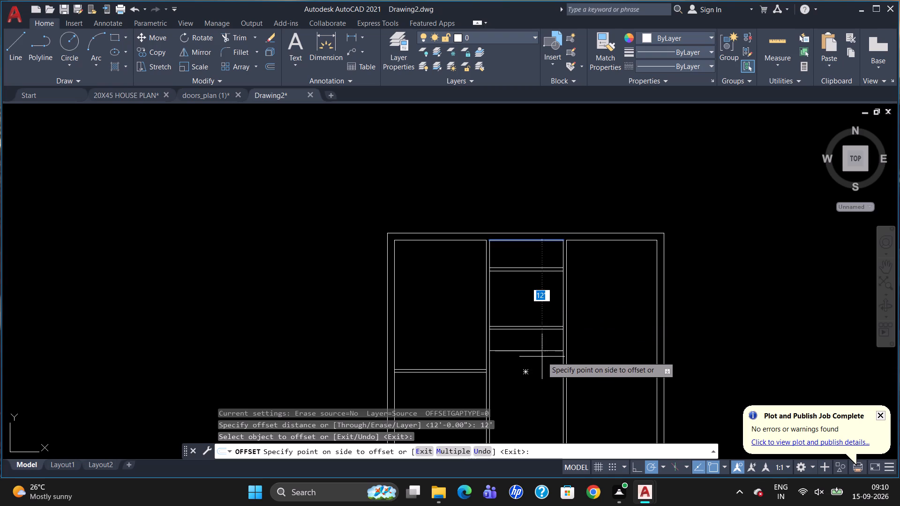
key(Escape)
Erase both lines of the middle room's lower horizontal partition.
click(536, 328)
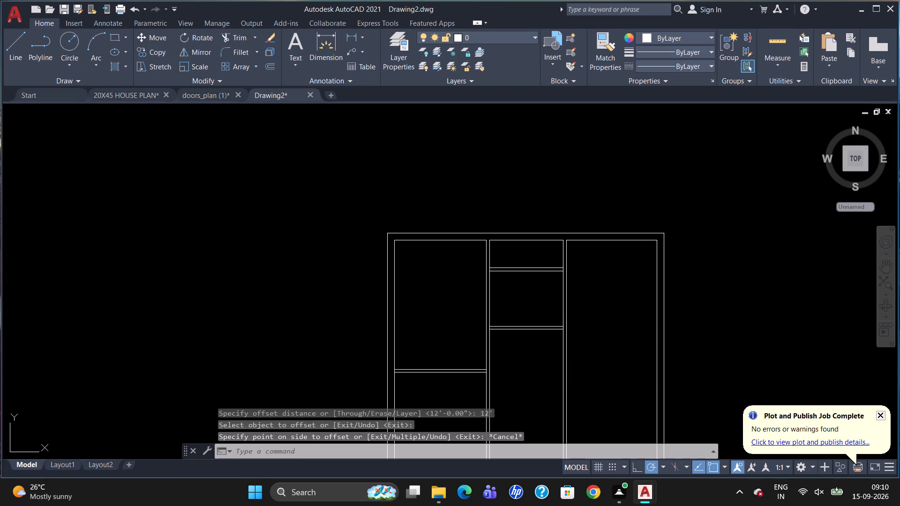
scroll(536, 327, up, 2)
click(536, 327)
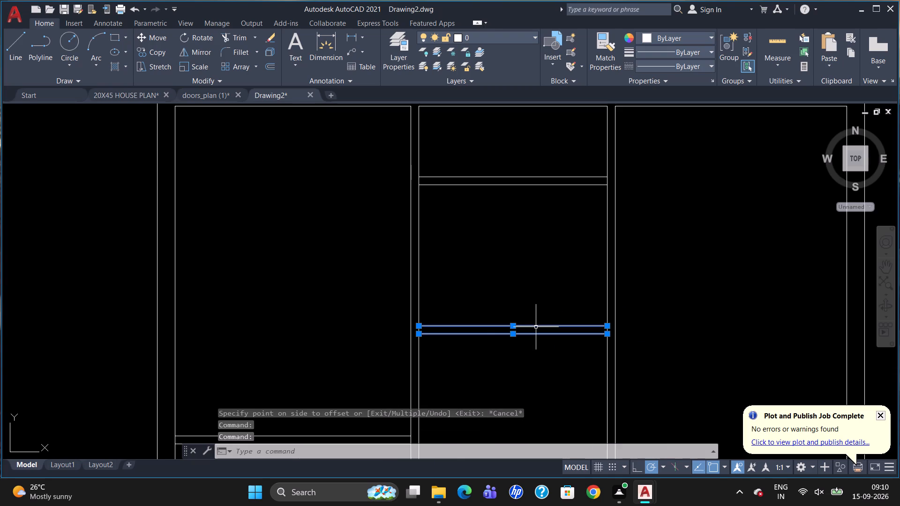
key(Delete)
scroll(576, 296, down, 1)
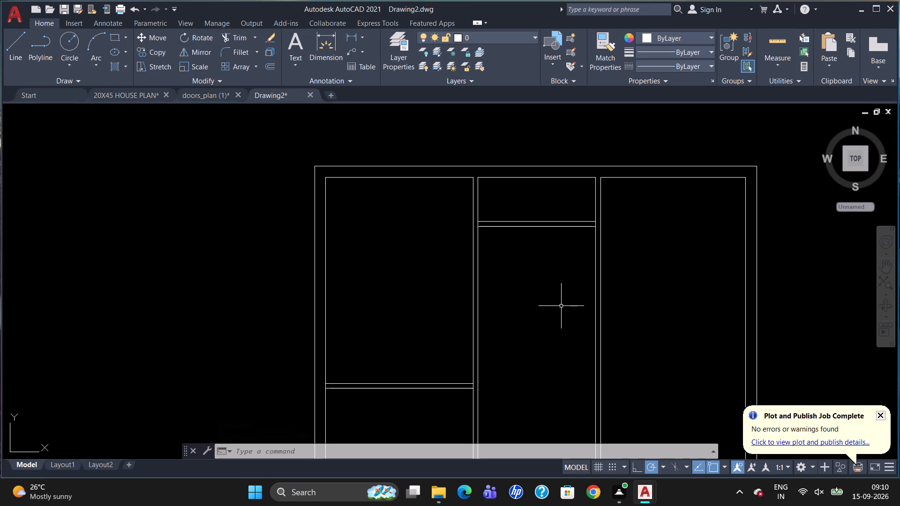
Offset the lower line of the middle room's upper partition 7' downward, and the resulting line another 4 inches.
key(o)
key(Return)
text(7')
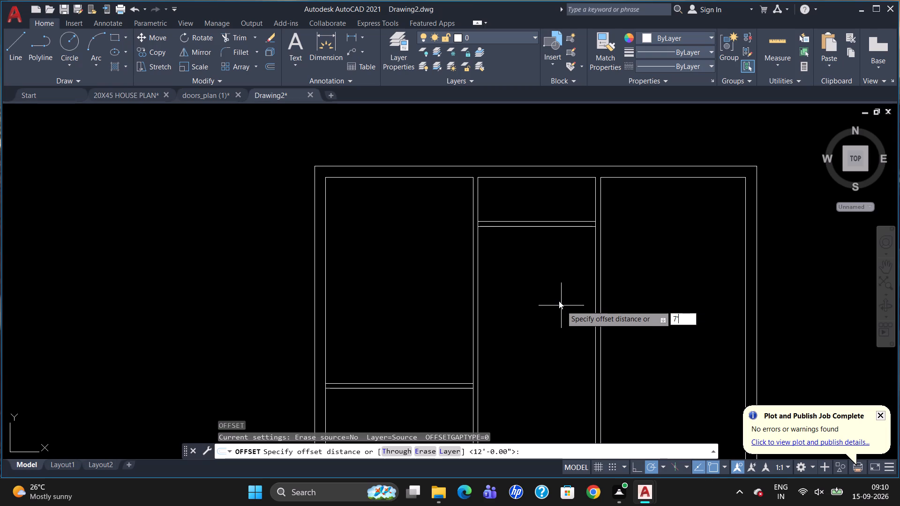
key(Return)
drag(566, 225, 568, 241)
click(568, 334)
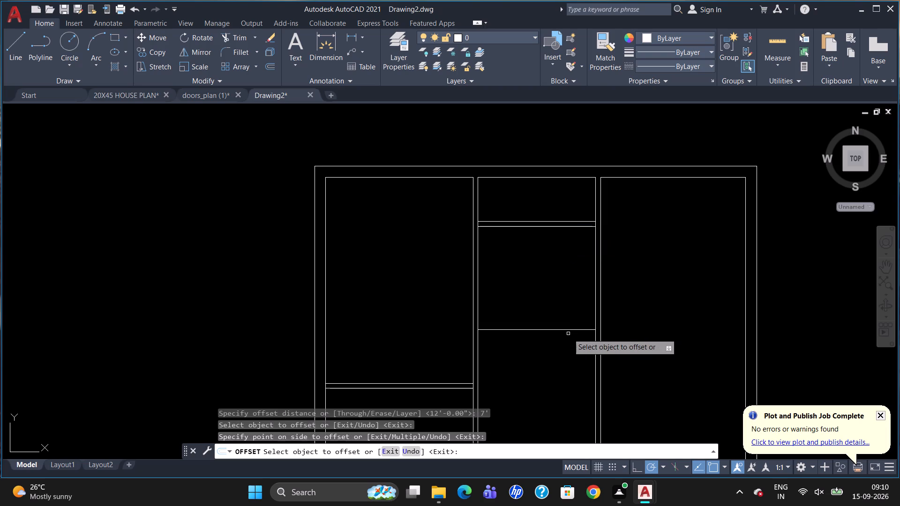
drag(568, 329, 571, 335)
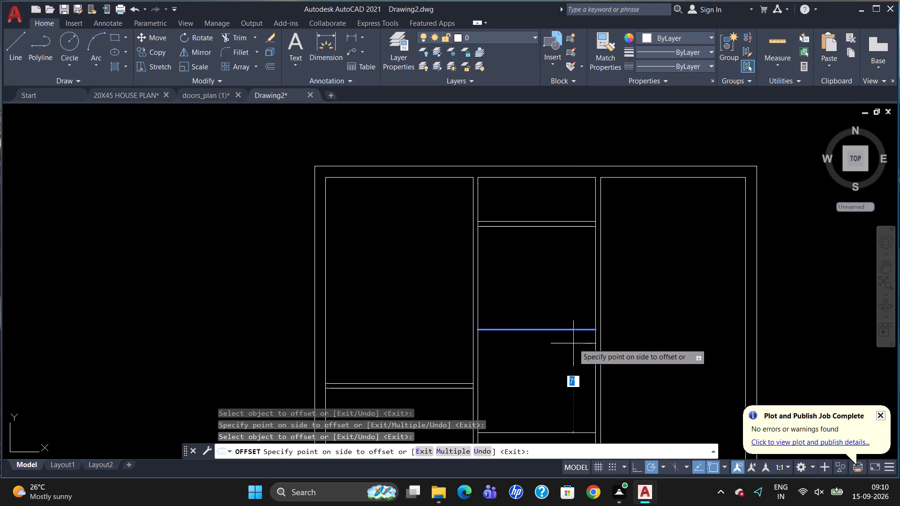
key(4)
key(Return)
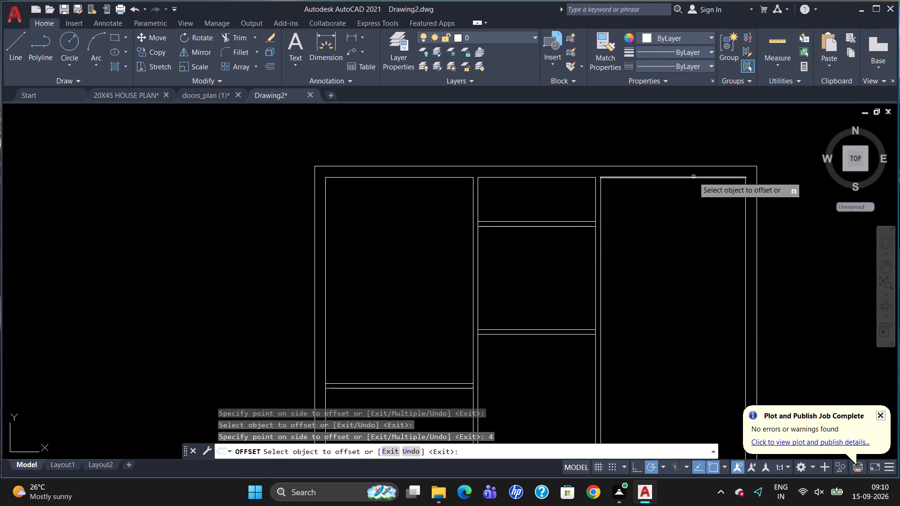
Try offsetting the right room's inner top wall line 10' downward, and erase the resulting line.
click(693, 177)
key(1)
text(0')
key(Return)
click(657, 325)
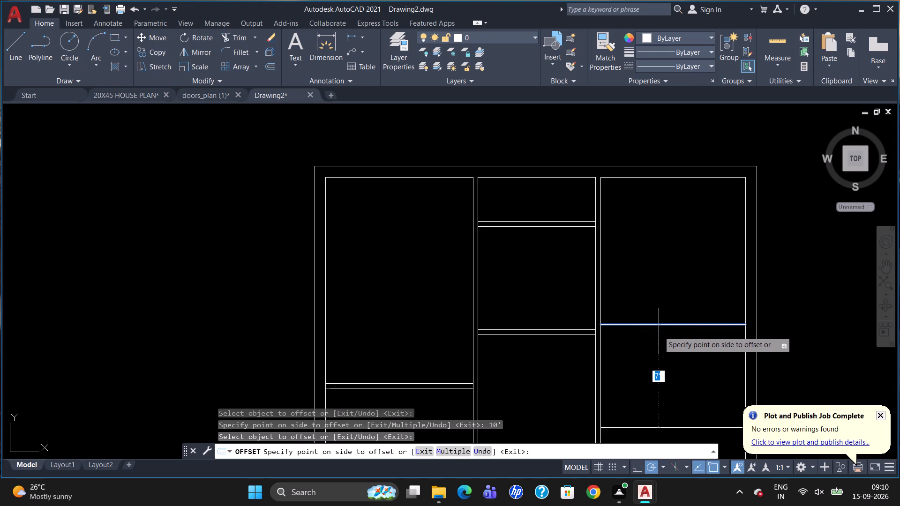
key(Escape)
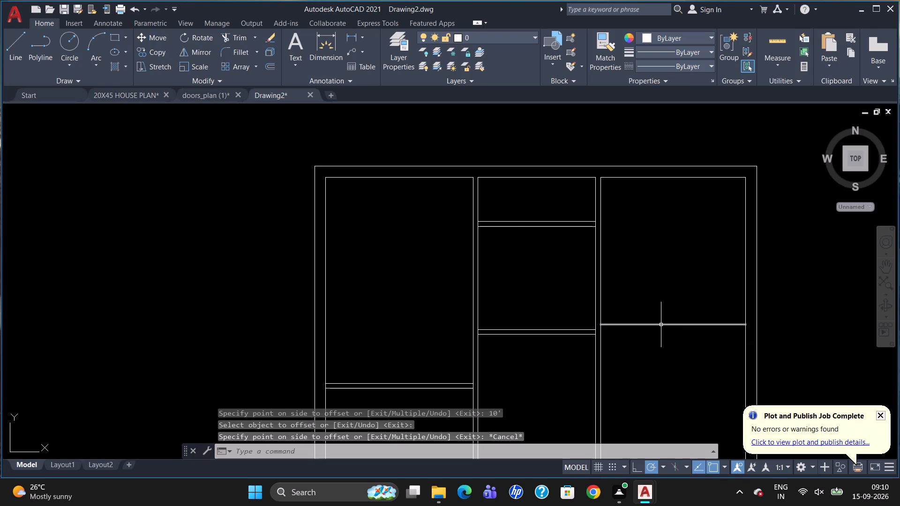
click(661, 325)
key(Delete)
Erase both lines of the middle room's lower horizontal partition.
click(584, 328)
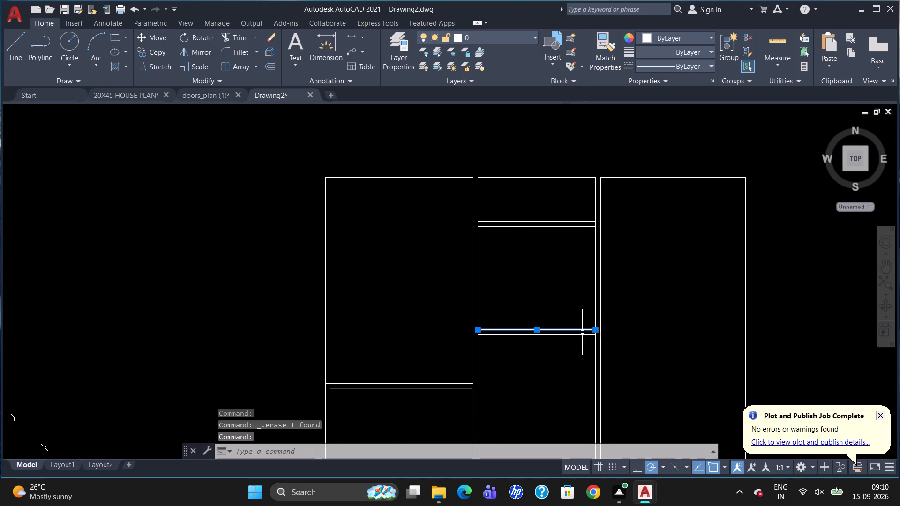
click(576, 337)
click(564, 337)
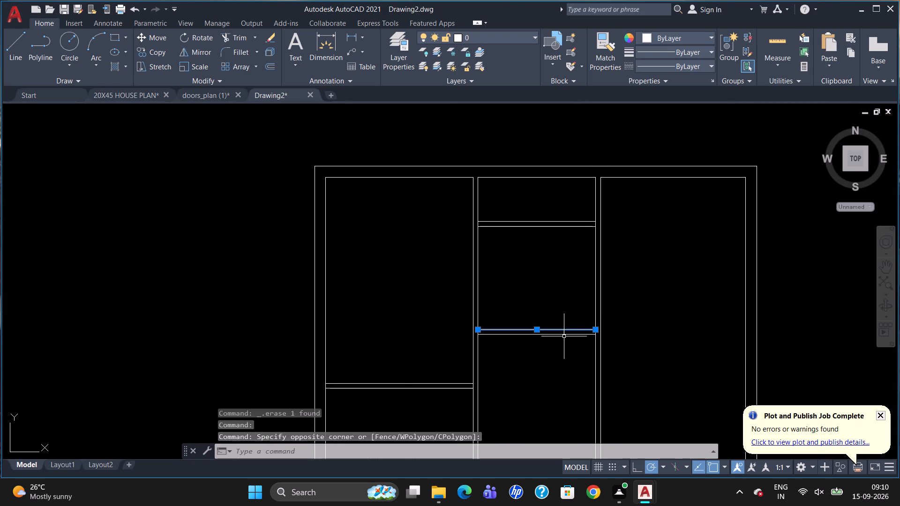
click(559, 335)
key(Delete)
Erase both lines of the middle room's remaining upper horizontal partition.
drag(565, 213, 575, 244)
click(575, 247)
click(570, 225)
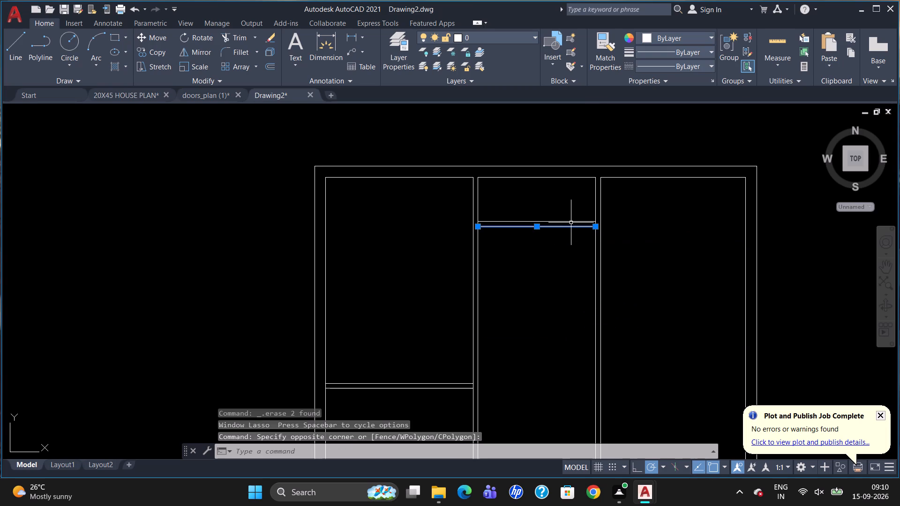
click(572, 222)
key(Delete)
Create a horizontal partition in the middle room by offsetting its inner top wall line 3' downward and the resulting line another 4 inches.
key(o)
key(Return)
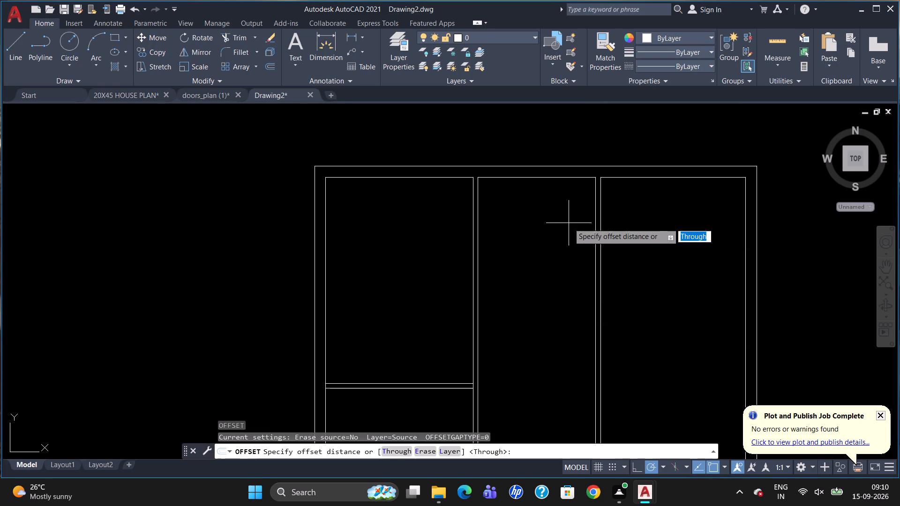
text(3')
key(Return)
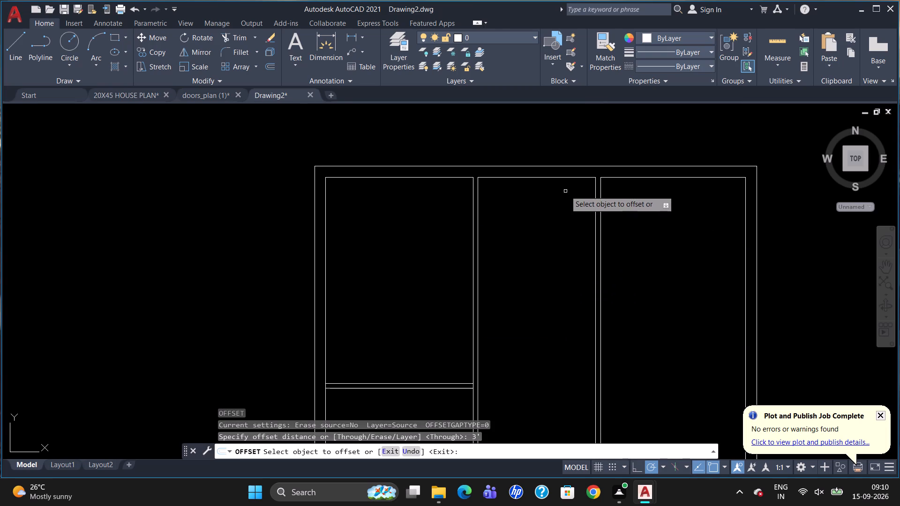
click(564, 177)
click(561, 214)
click(562, 222)
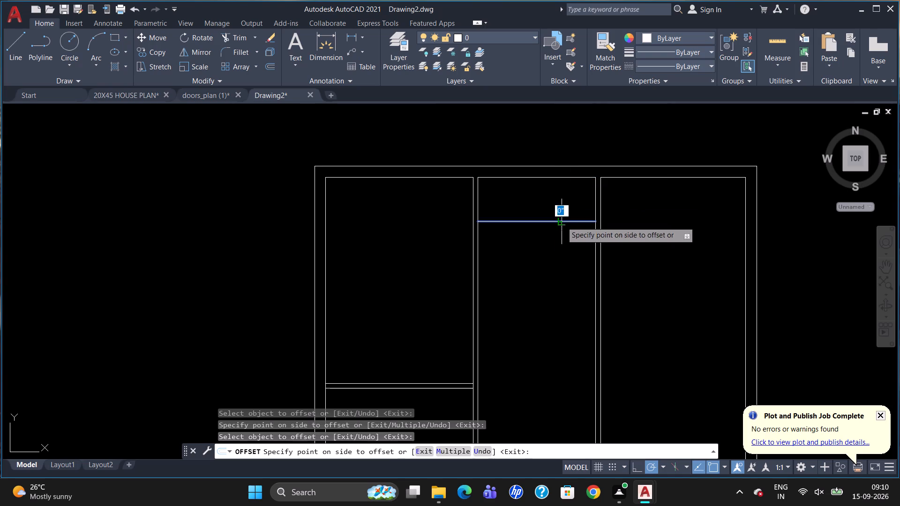
key(4)
key(Return)
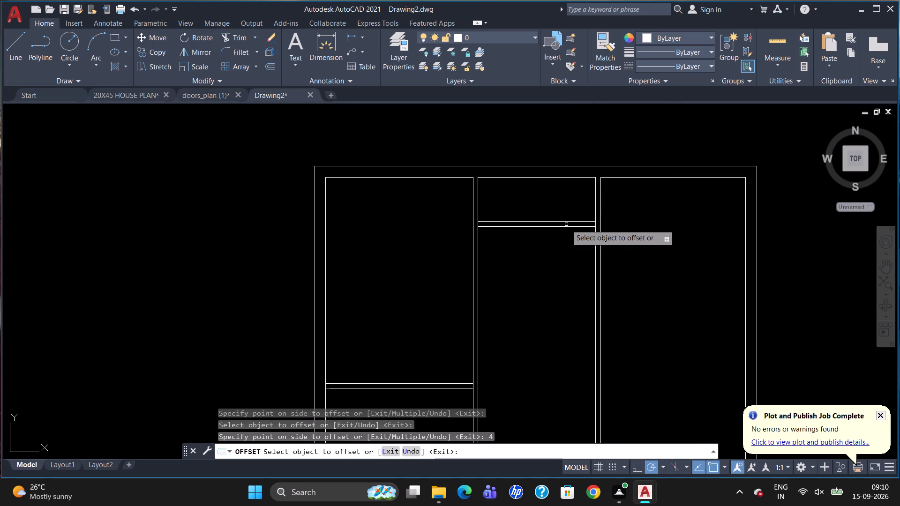
click(566, 225)
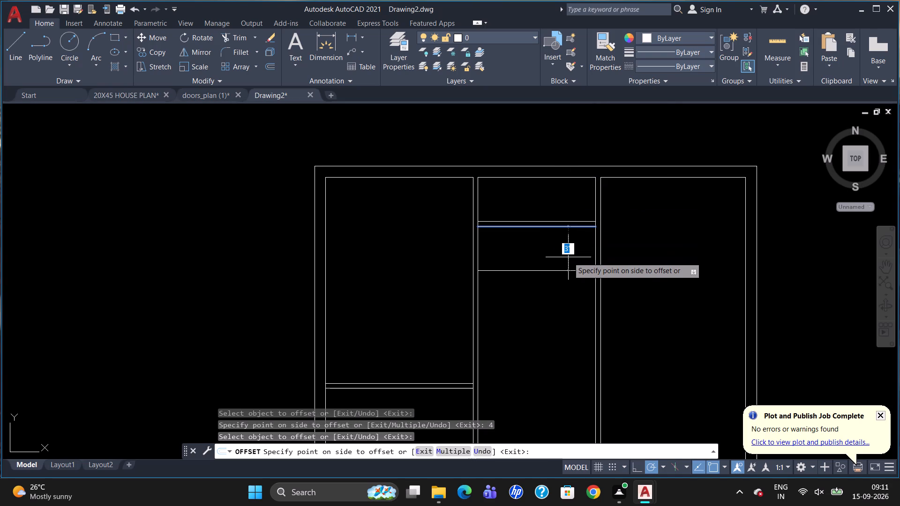
key(Escape)
Create a second middle-room partition by offsetting the first one's lower line 7' downward and the resulting line another 4 inches.
key(o)
key(Return)
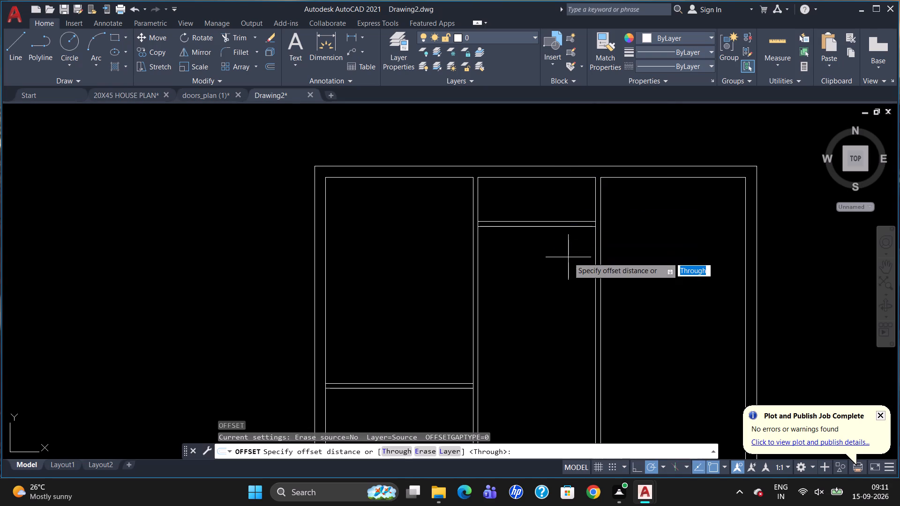
text(7')
key(Return)
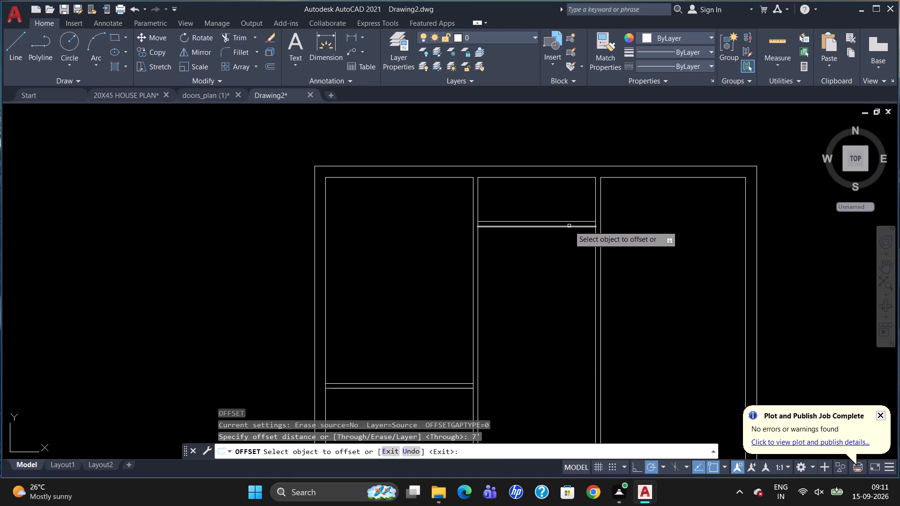
click(569, 226)
click(573, 296)
click(579, 329)
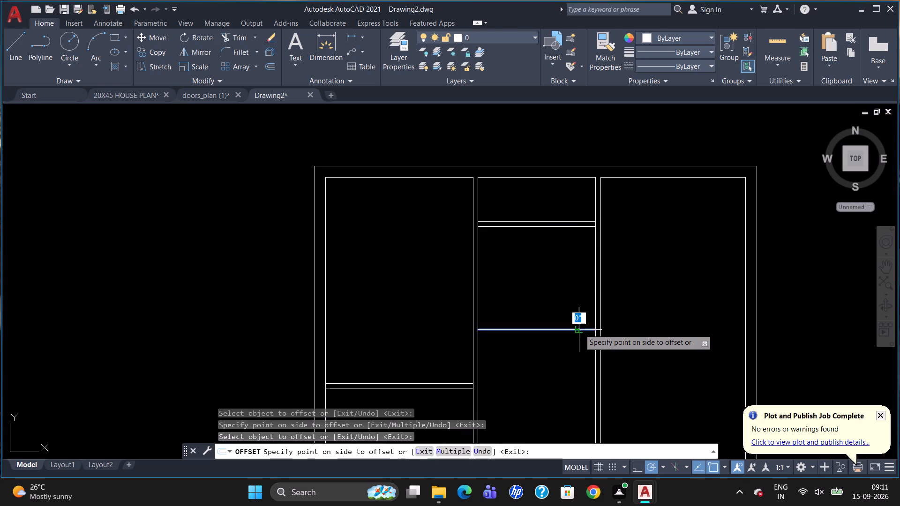
key(4)
key(Return)
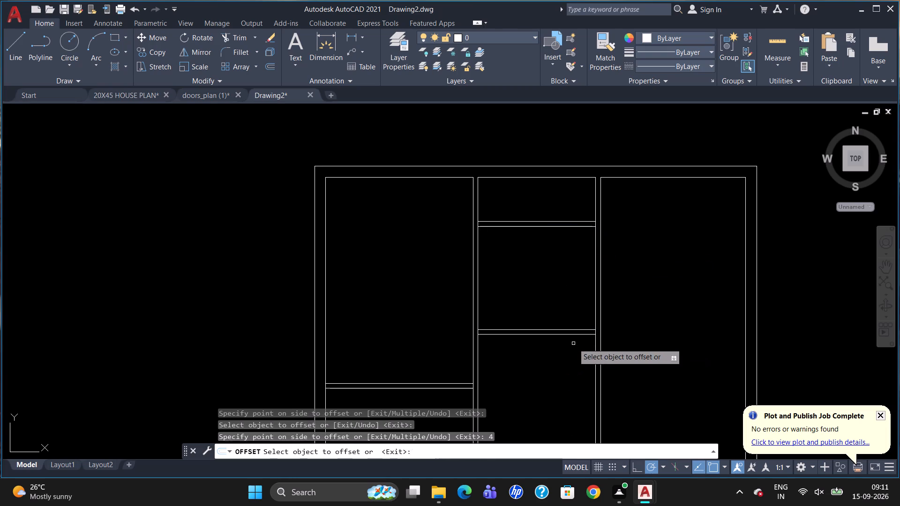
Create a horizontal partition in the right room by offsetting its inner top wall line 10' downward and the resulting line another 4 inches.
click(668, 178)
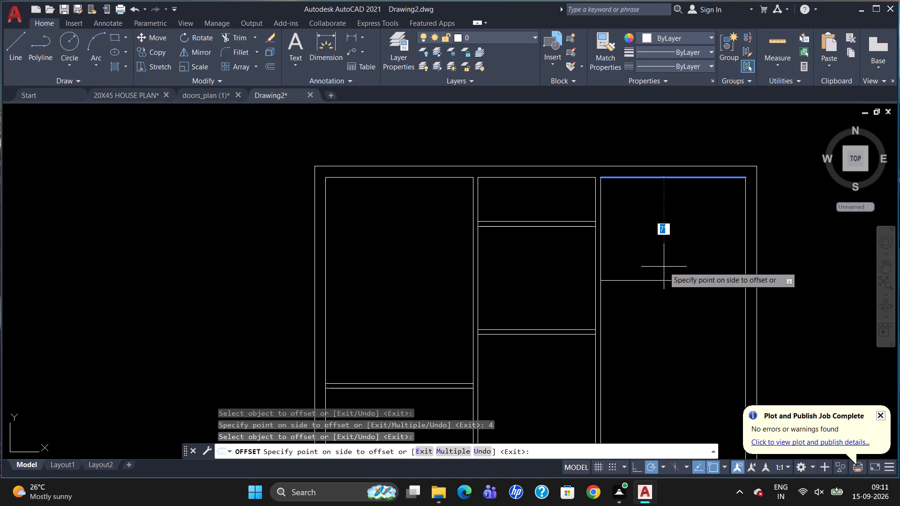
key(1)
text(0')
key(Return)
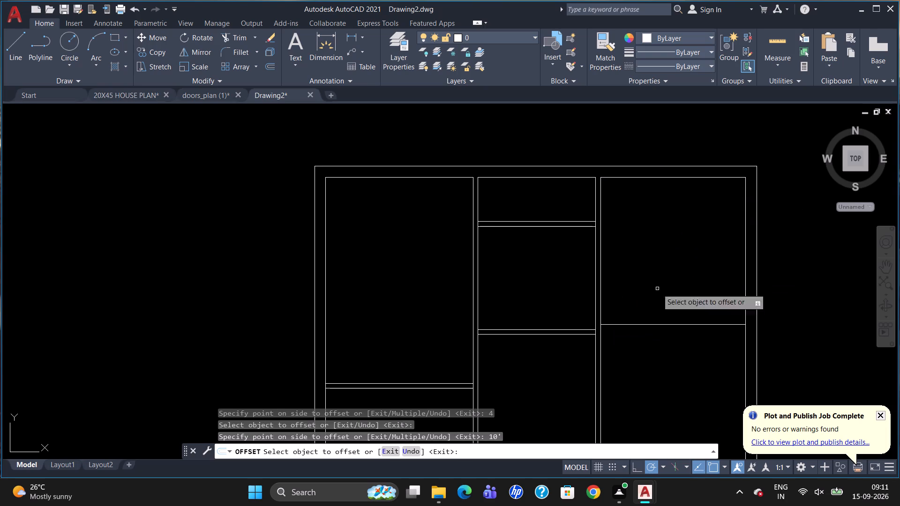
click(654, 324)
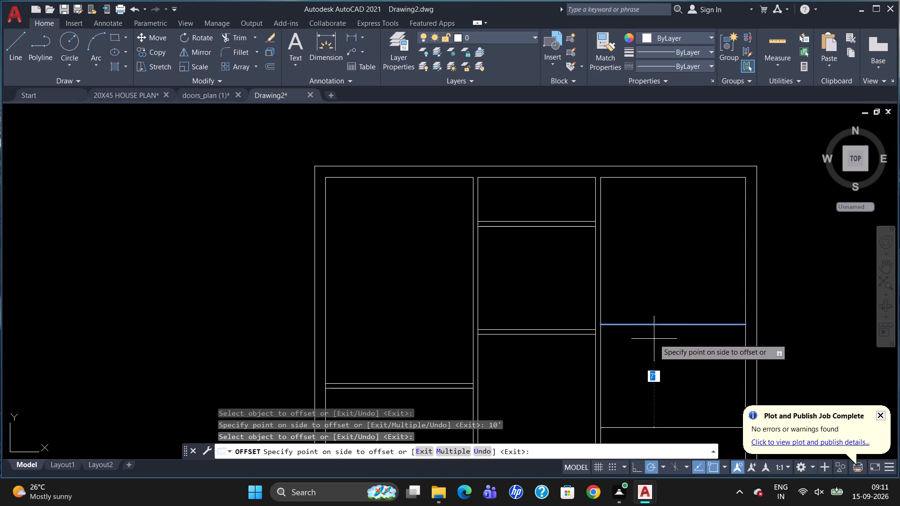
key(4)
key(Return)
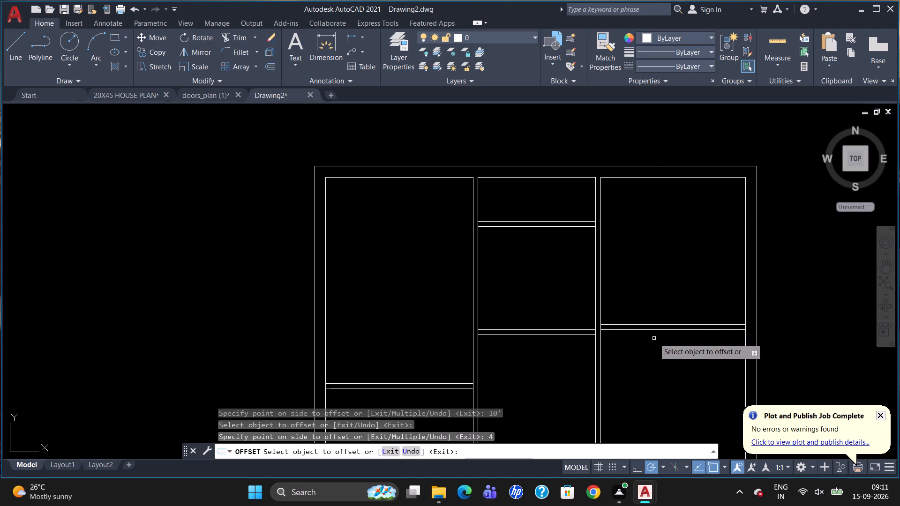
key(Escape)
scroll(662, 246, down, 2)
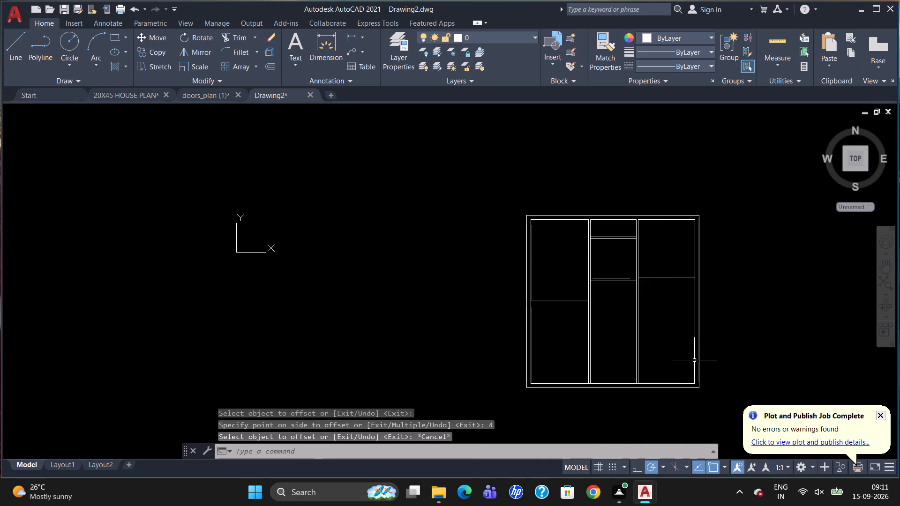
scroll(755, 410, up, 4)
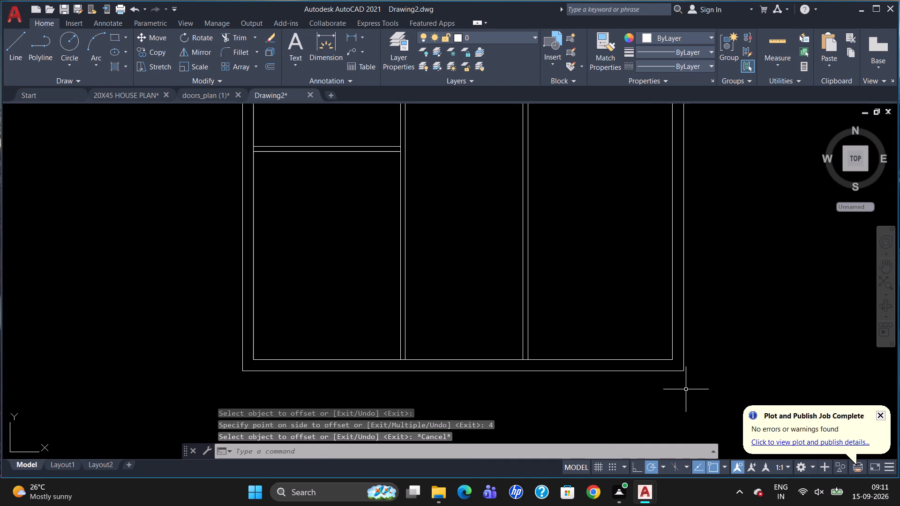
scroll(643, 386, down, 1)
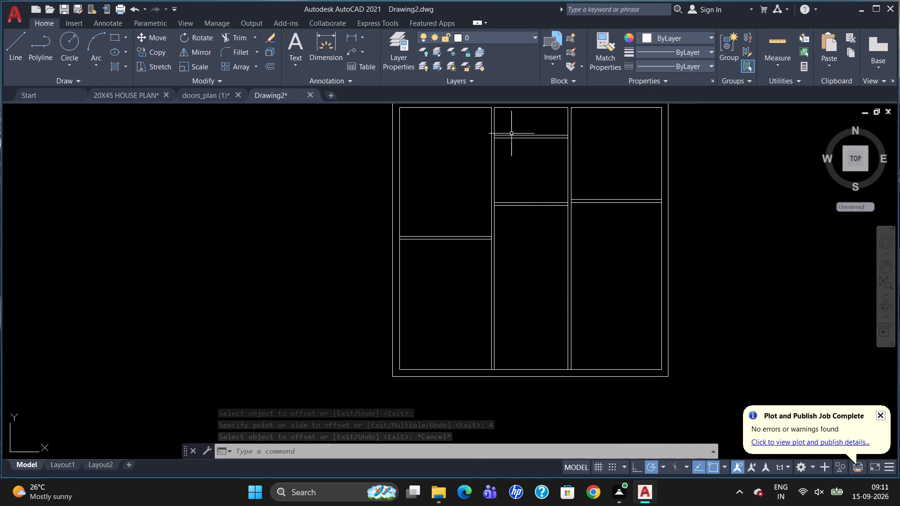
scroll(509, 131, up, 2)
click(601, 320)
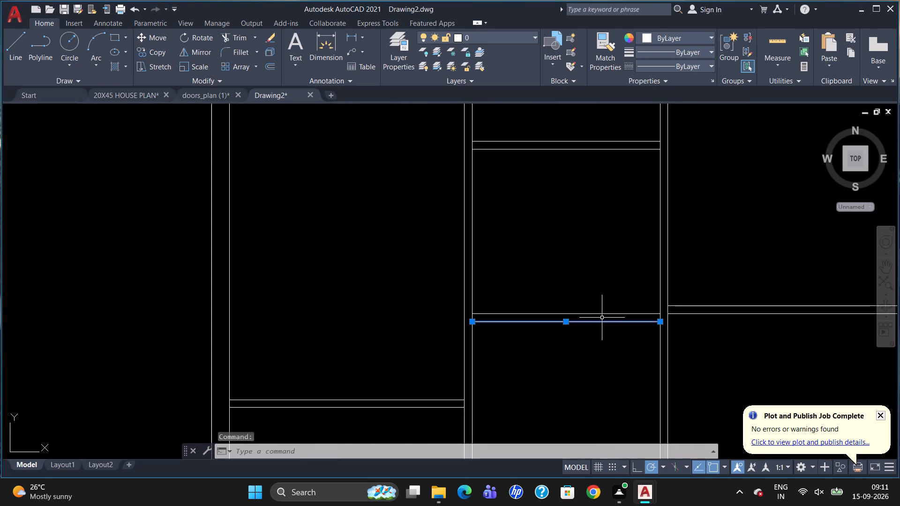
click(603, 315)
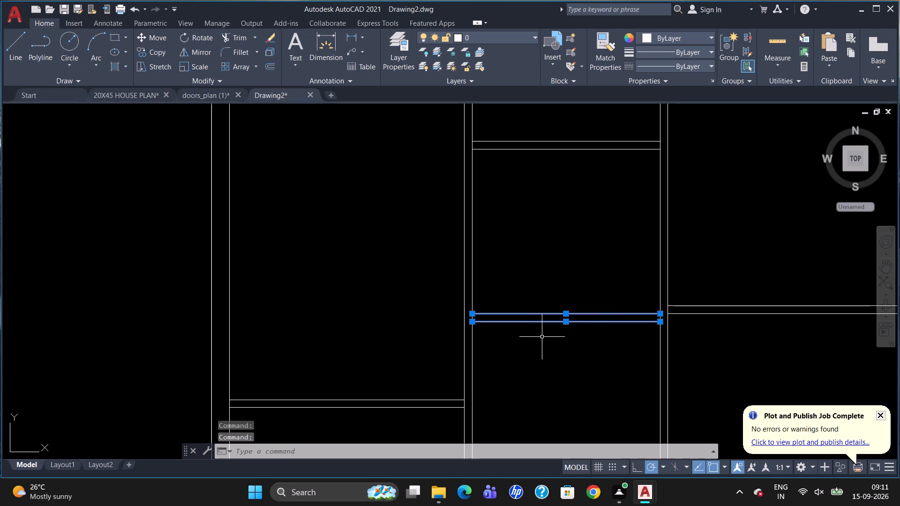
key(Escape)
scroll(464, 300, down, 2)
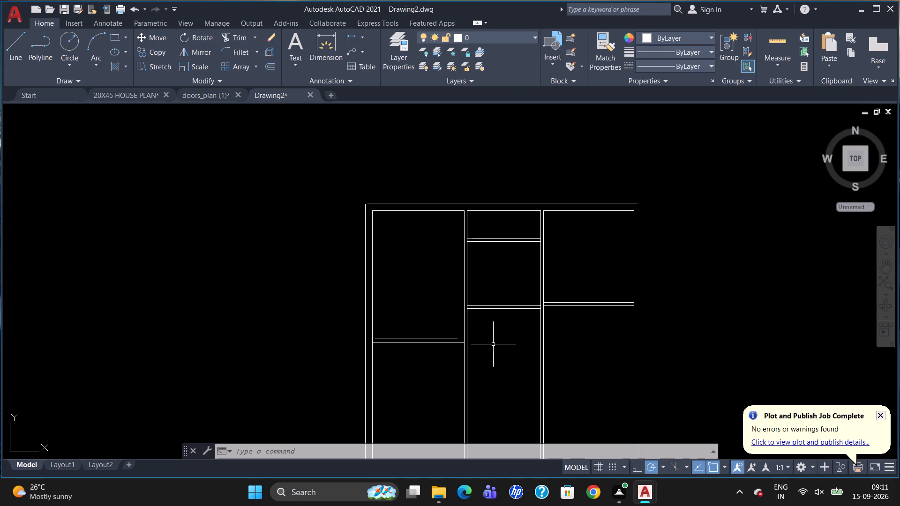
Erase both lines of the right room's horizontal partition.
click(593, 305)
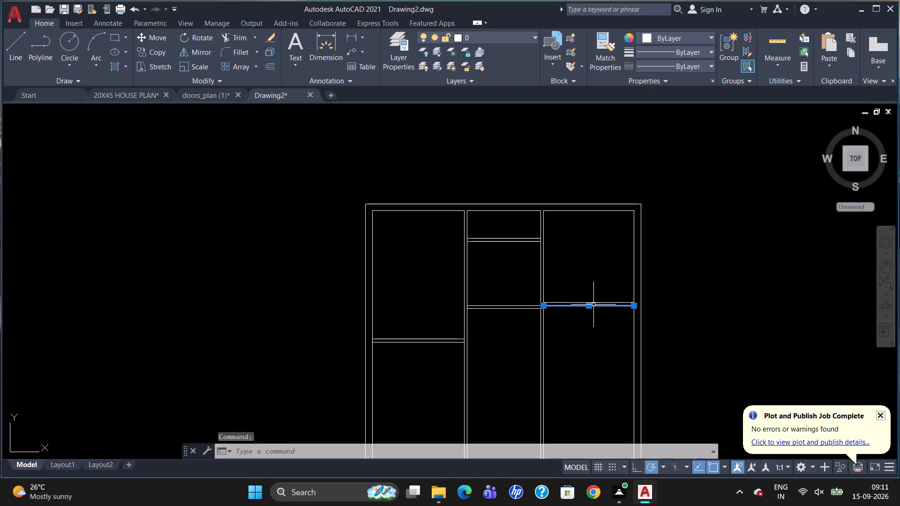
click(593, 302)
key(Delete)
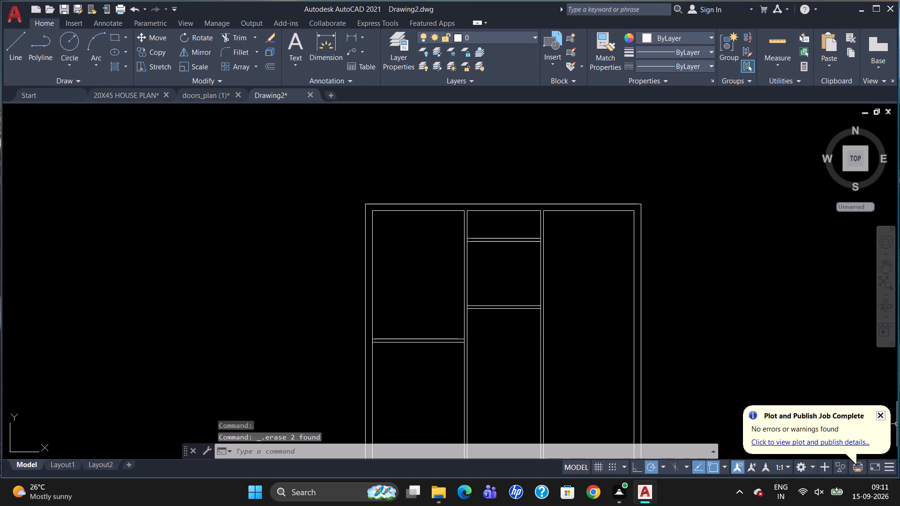
Dismiss the plot and publish job notification.
click(880, 414)
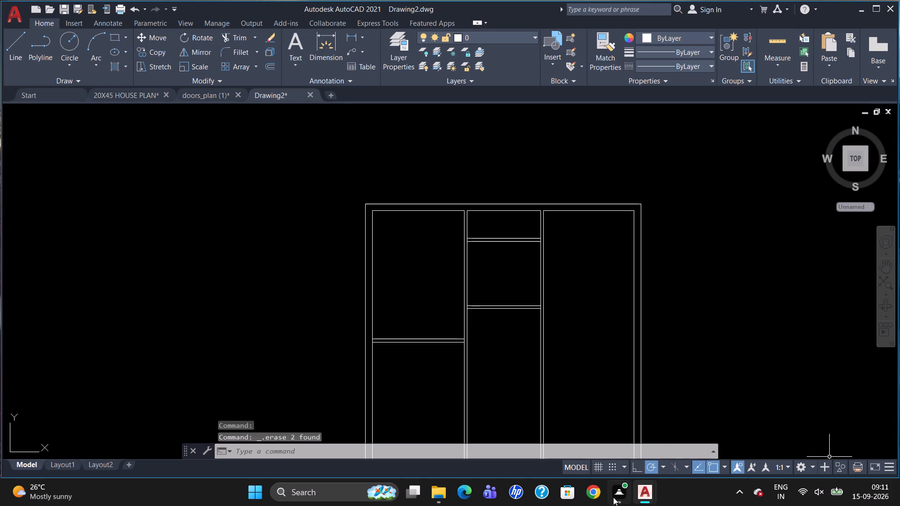
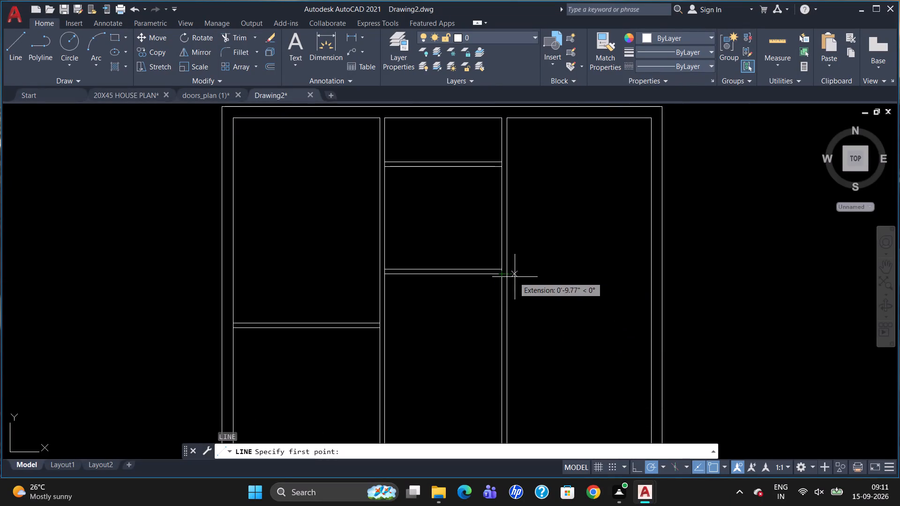
Draw a horizontal line about 9'-8" long across the right room, level with the second middle-room partition's lower line.
scroll(511, 278, up, 3)
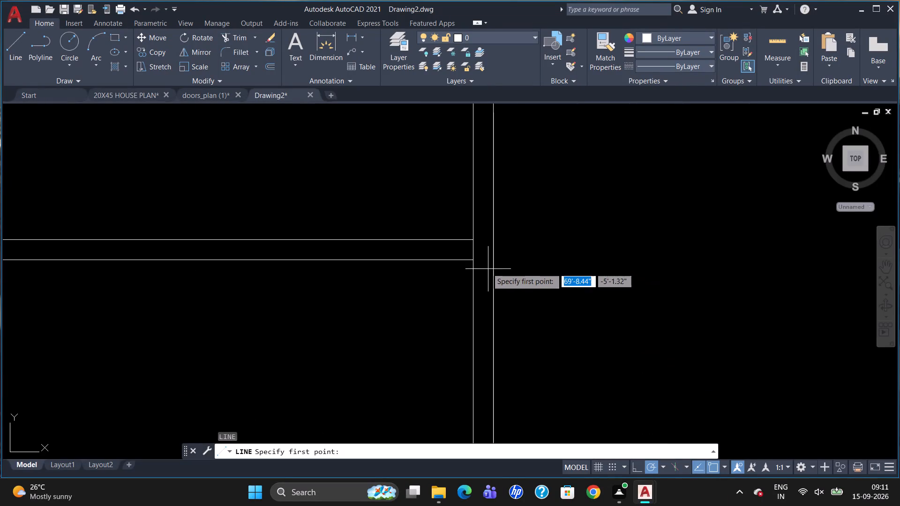
click(493, 261)
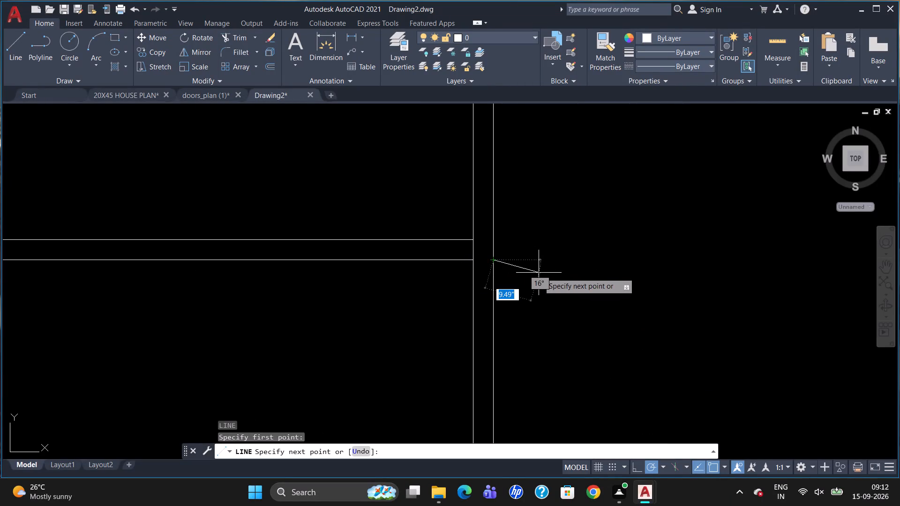
scroll(539, 275, down, 2)
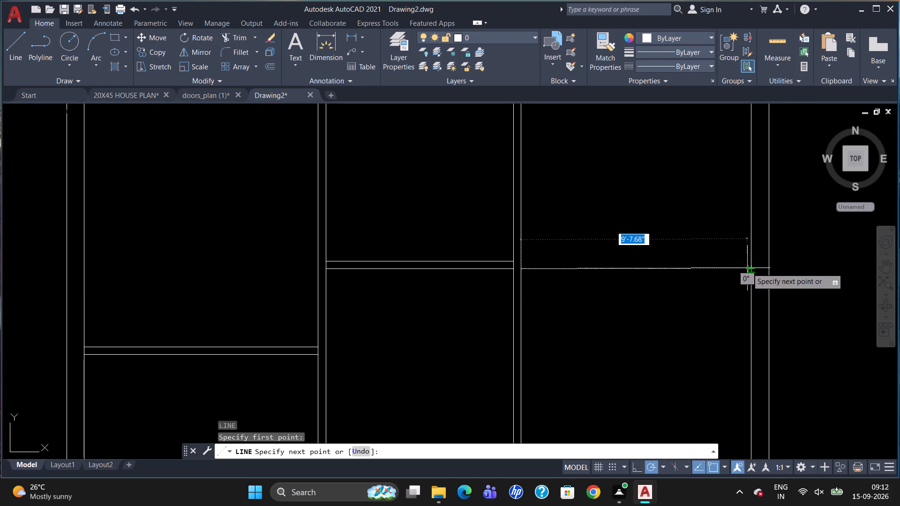
click(748, 268)
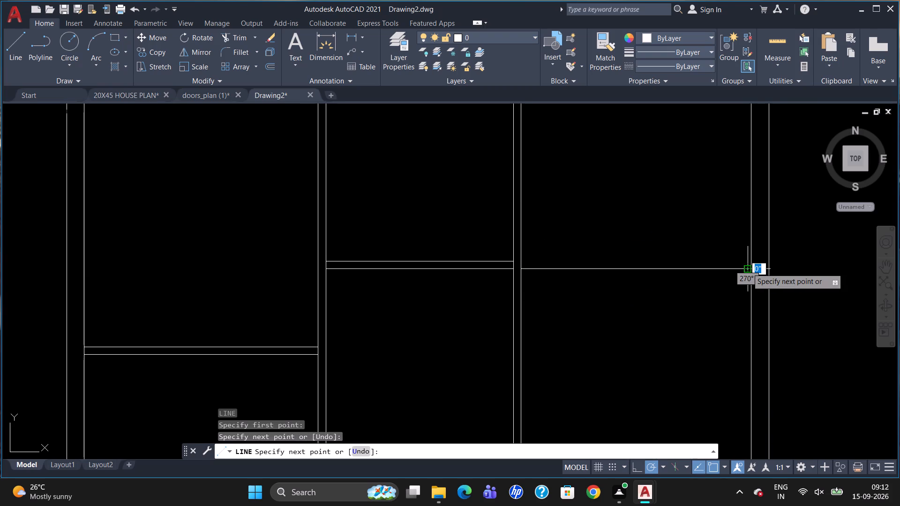
key(Escape)
Offset the right room's new horizontal line 4 inches upward to form a partition.
key(o)
key(Return)
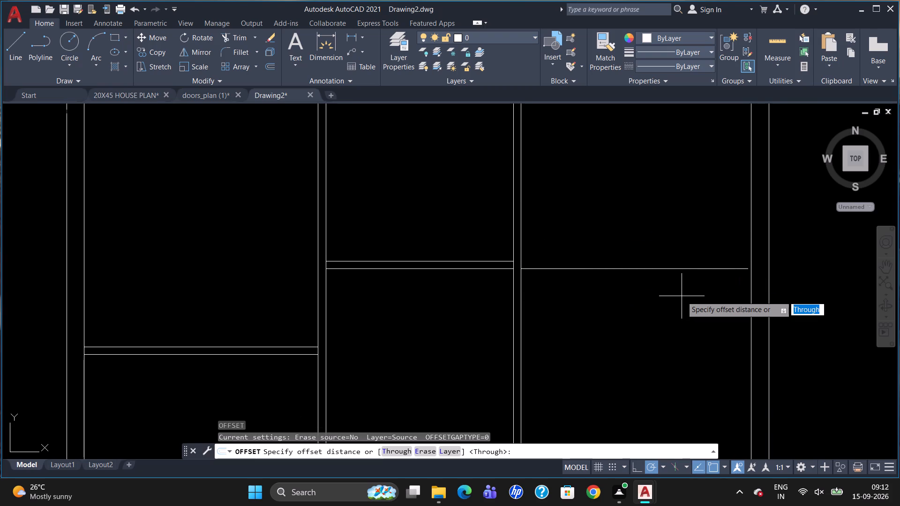
key(4)
key(Return)
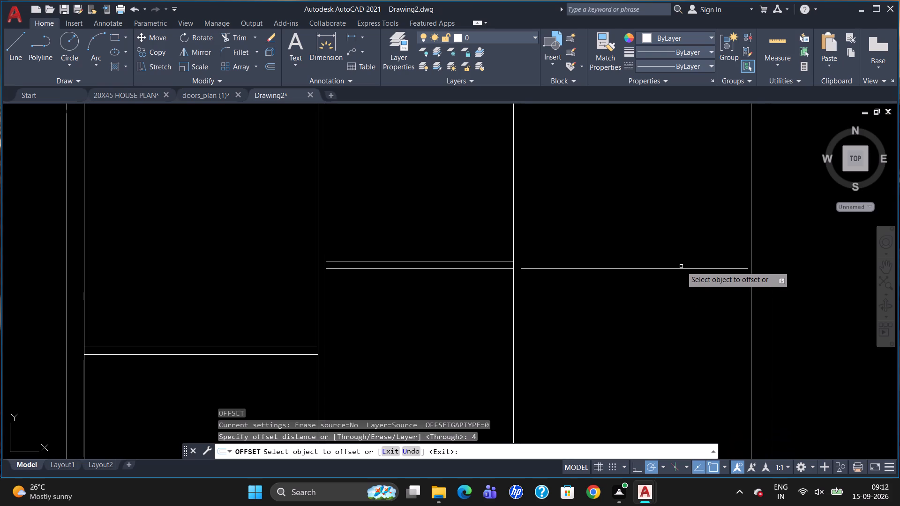
click(680, 268)
click(687, 263)
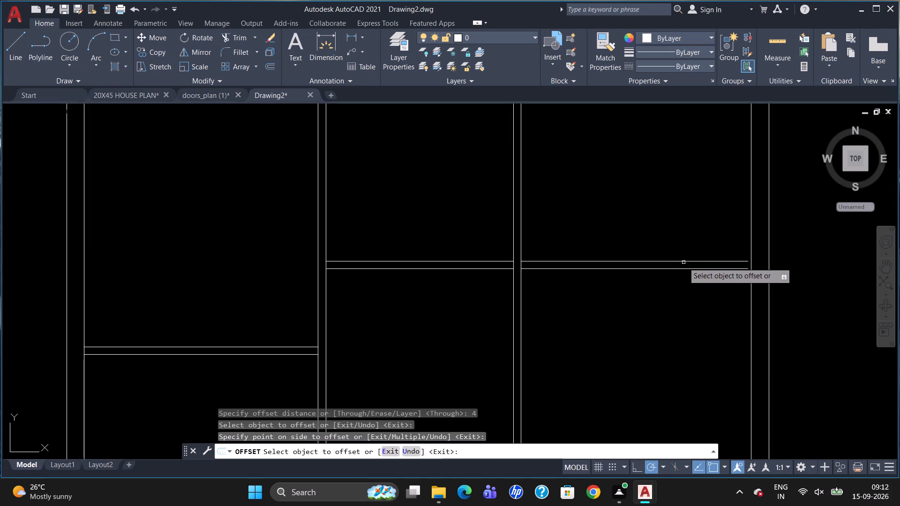
key(Escape)
Extend both lines of the right room's horizontal partition to the inner line of the right outer wall.
scroll(794, 281, up, 1)
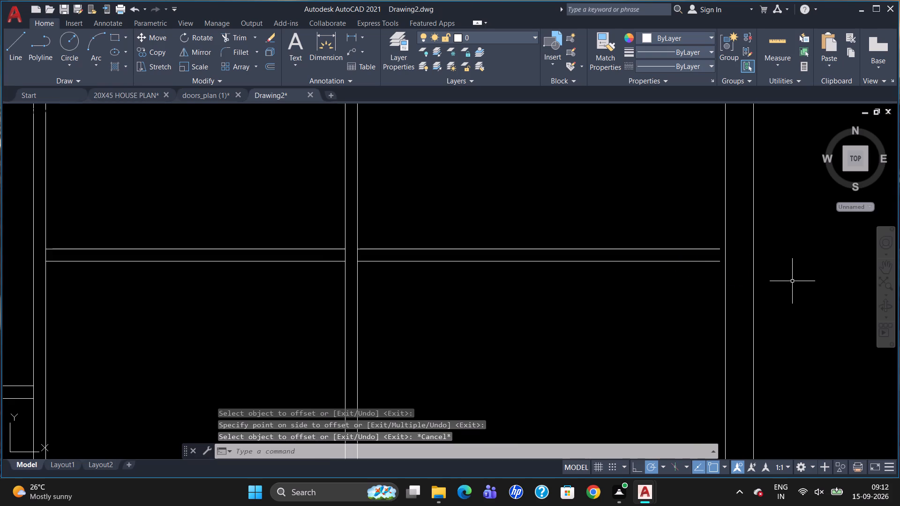
text(EX)
key(Return)
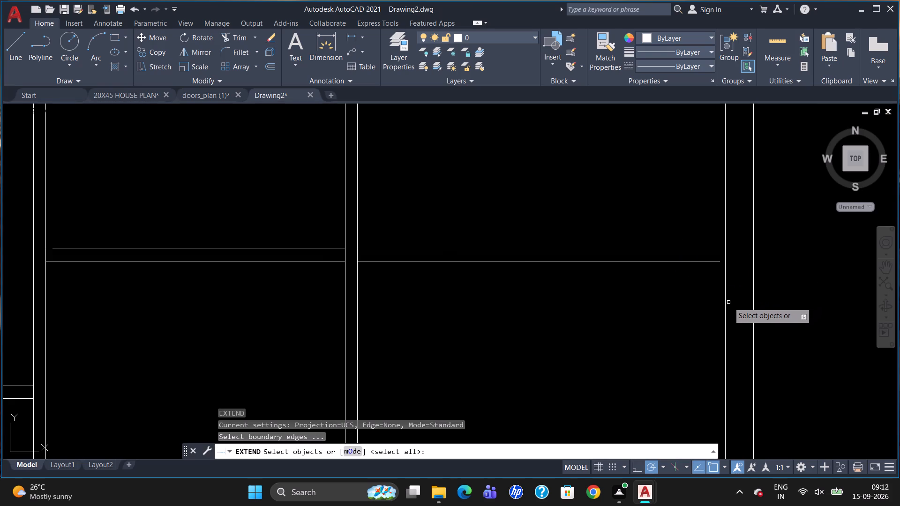
click(724, 308)
key(Return)
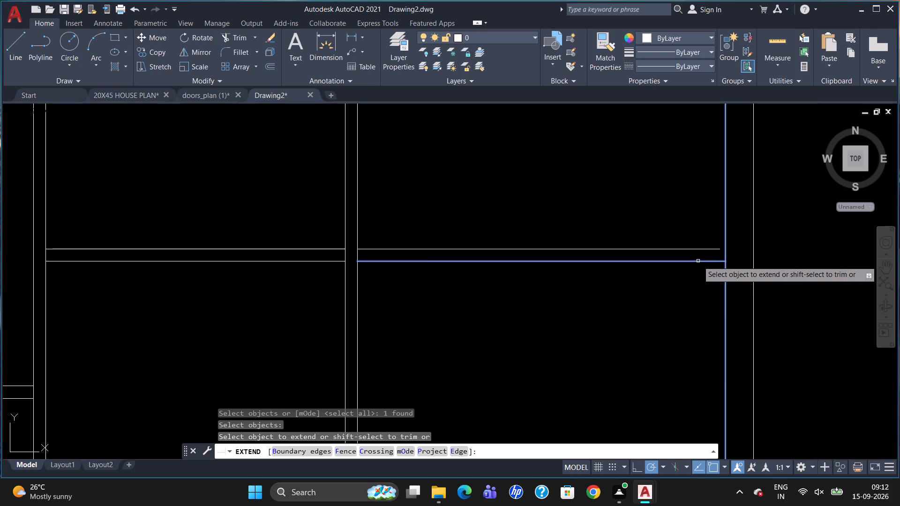
click(698, 261)
click(702, 251)
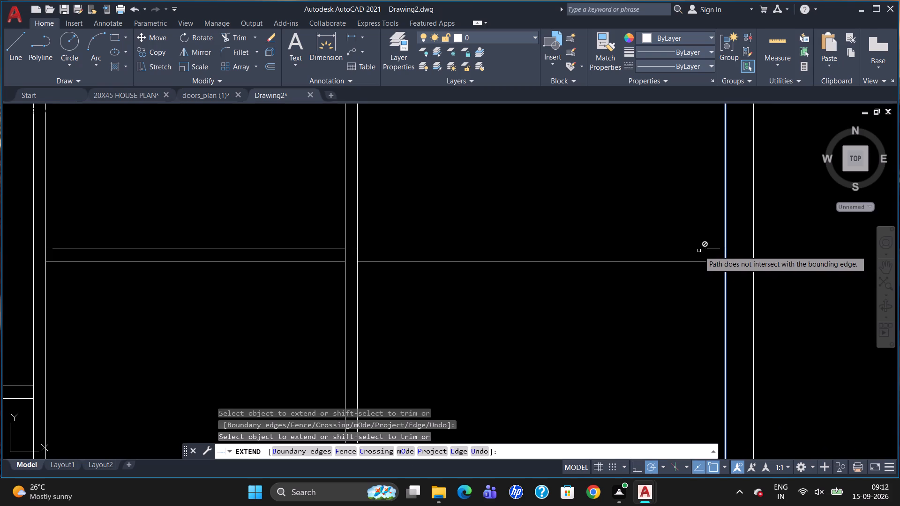
key(Escape)
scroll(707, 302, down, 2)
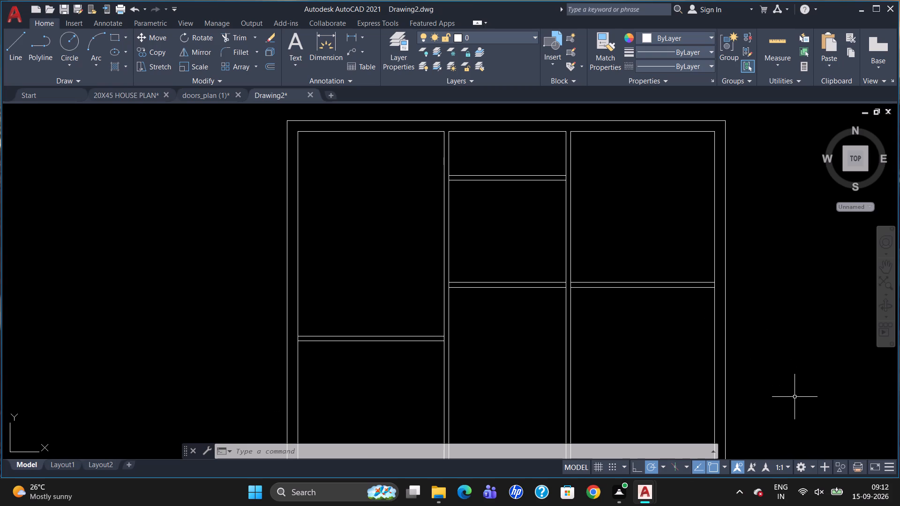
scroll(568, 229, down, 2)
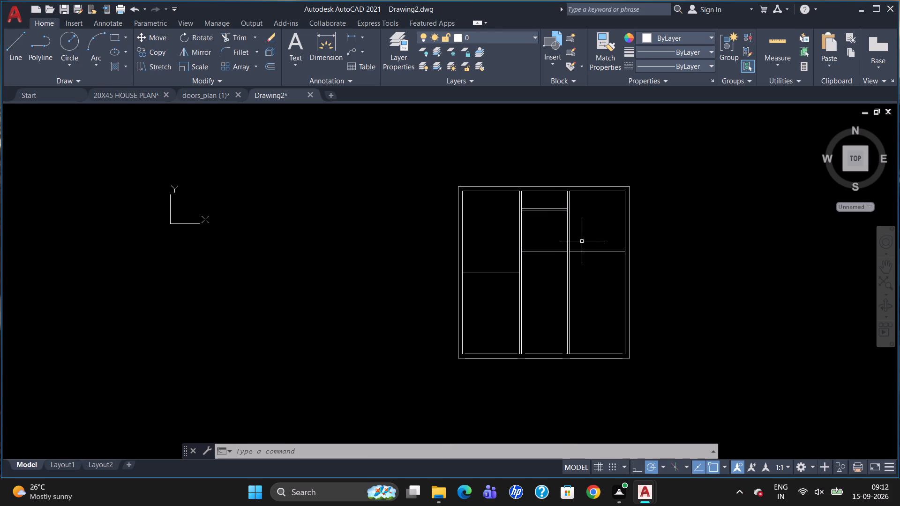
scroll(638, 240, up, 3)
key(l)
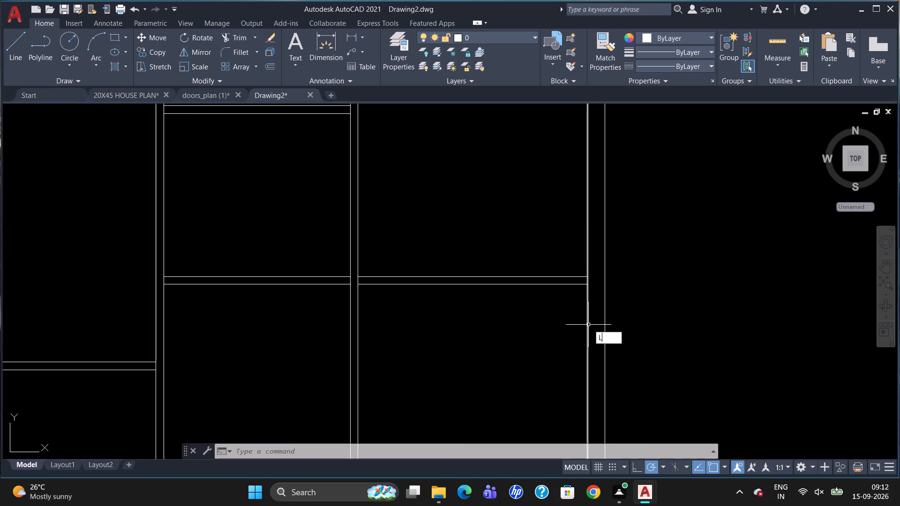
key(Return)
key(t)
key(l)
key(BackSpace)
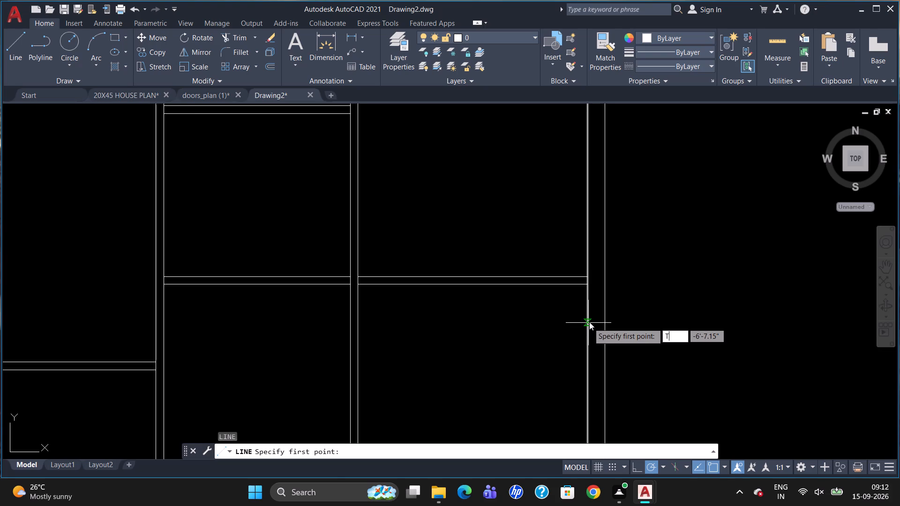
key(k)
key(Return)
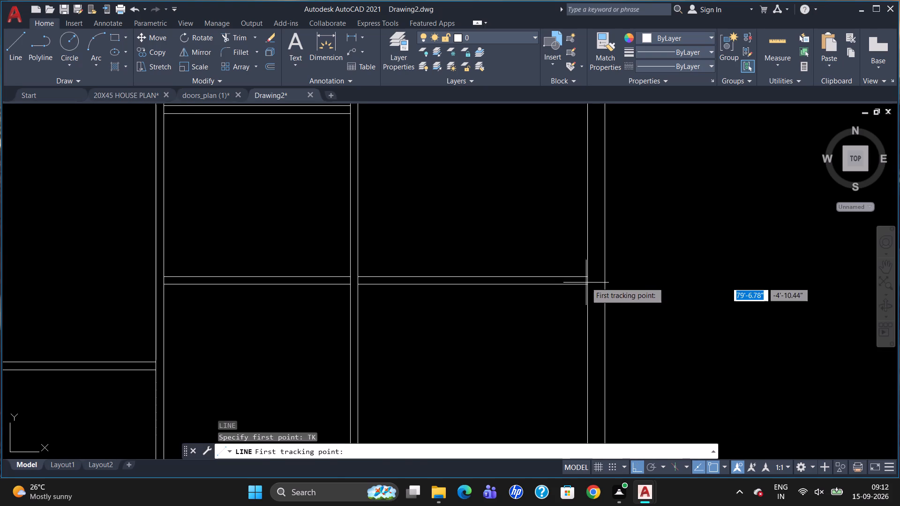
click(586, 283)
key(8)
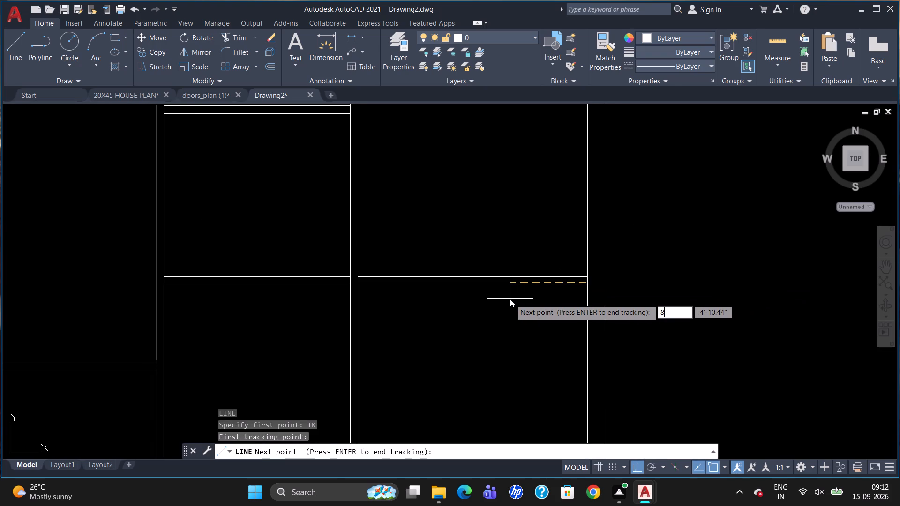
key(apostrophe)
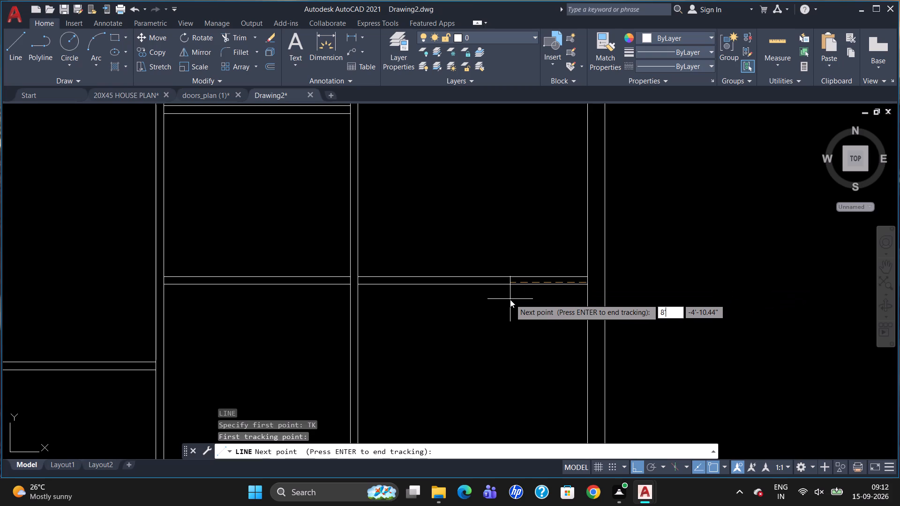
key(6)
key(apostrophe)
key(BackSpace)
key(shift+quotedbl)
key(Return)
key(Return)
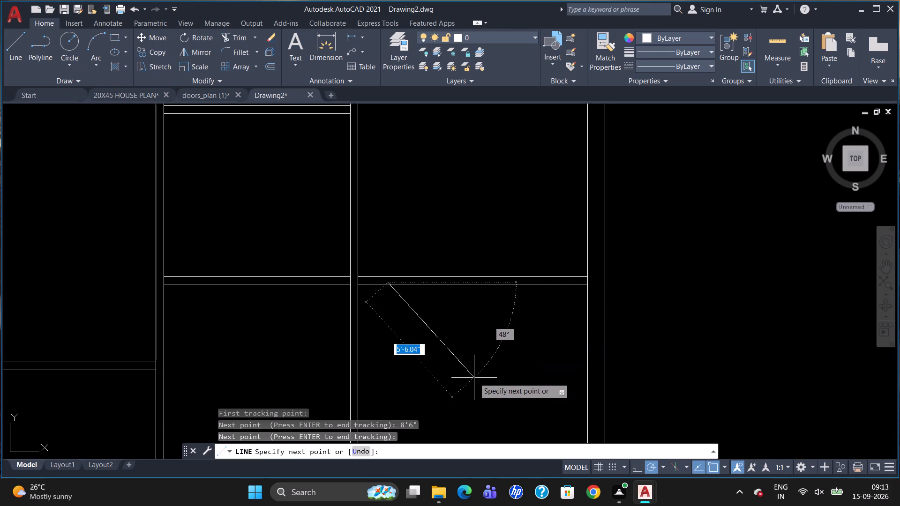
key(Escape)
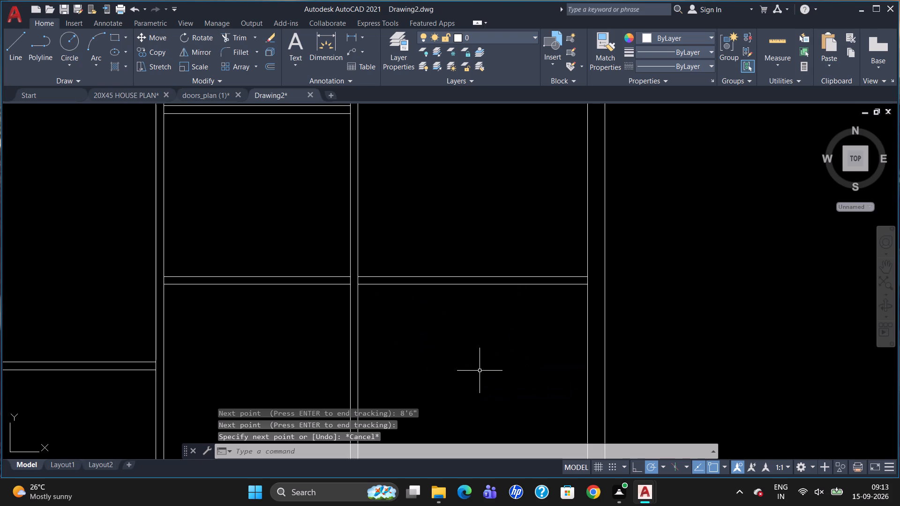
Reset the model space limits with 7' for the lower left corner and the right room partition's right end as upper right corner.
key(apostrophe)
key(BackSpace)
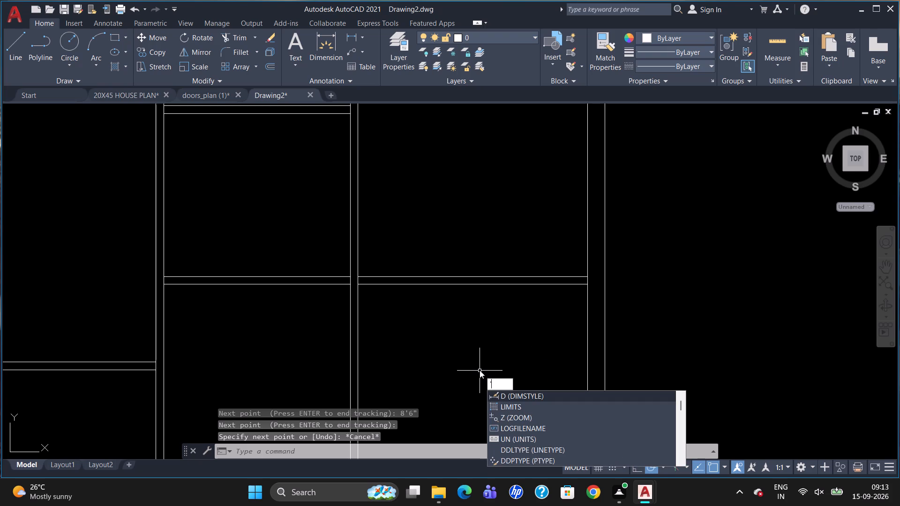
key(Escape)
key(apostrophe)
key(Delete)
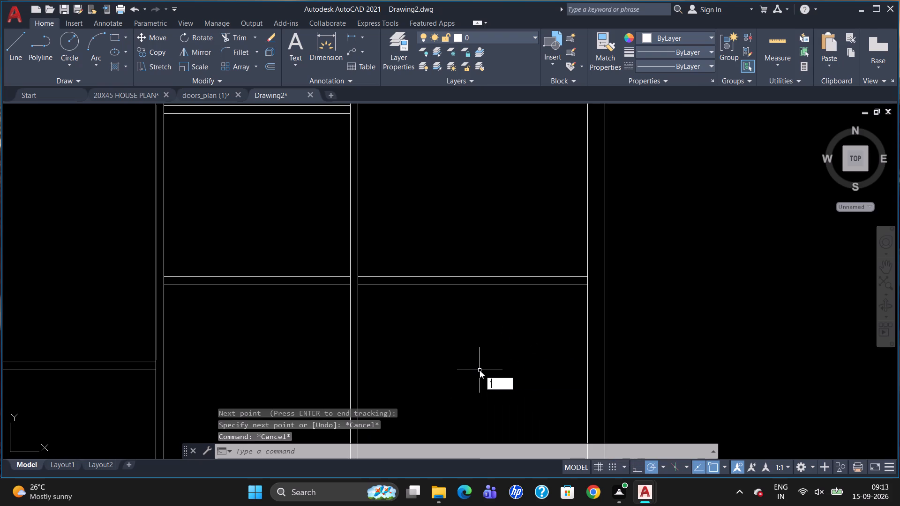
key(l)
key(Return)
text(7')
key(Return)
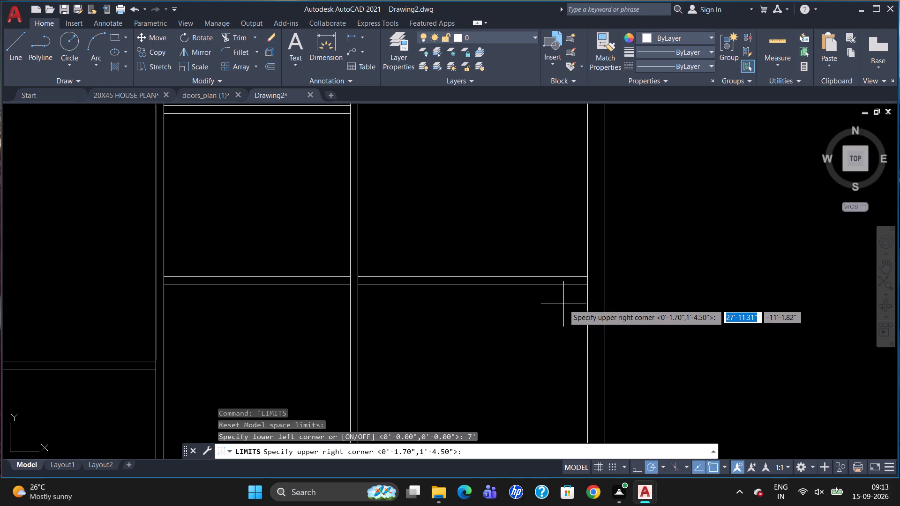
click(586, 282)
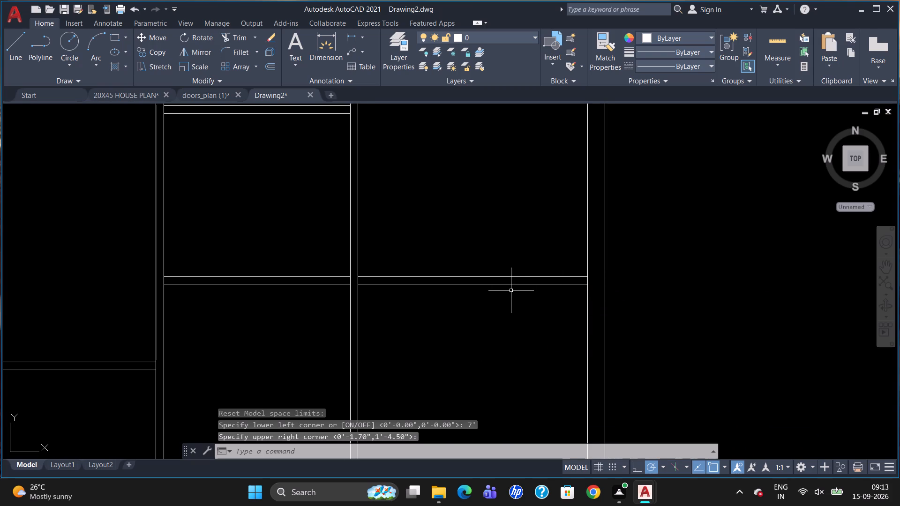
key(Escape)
Draw a vertical line from the partition's lower line, tracked 7' left of its right end, down to the inner bottom wall line.
key(l)
key(Return)
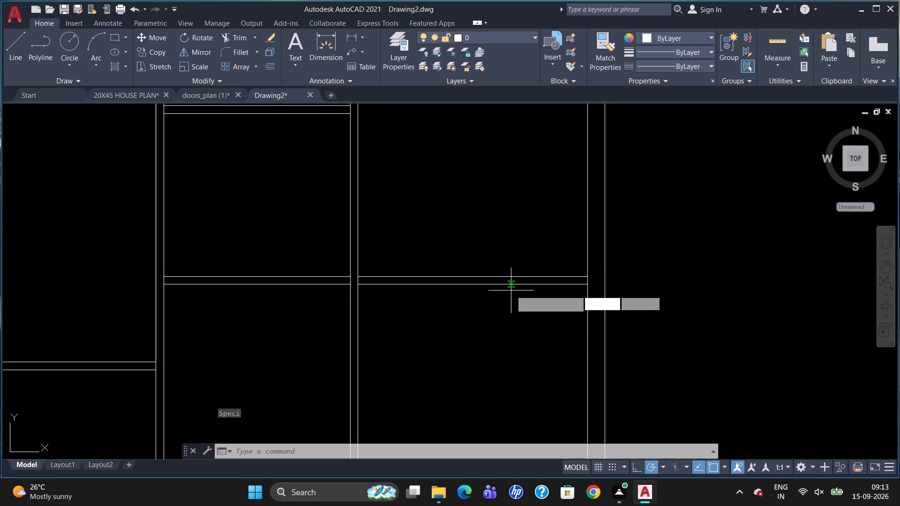
key(y)
key(BackSpace)
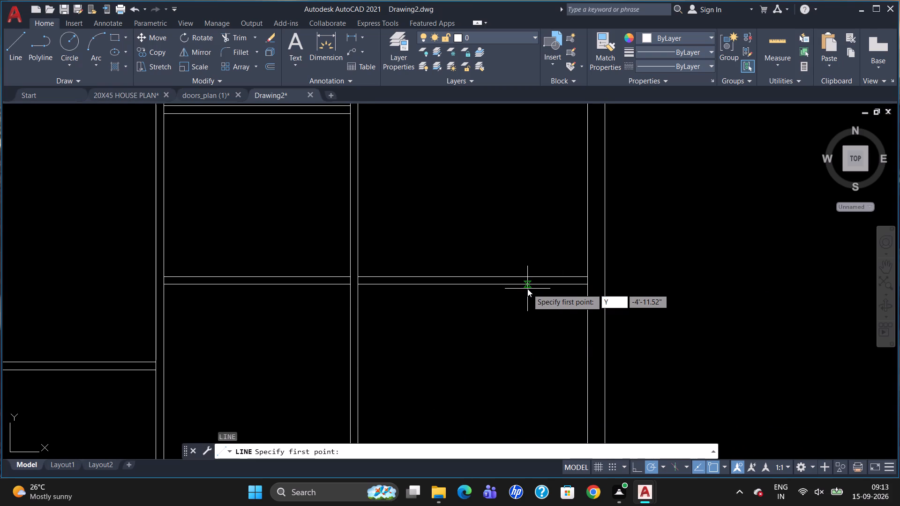
text(TK)
key(Return)
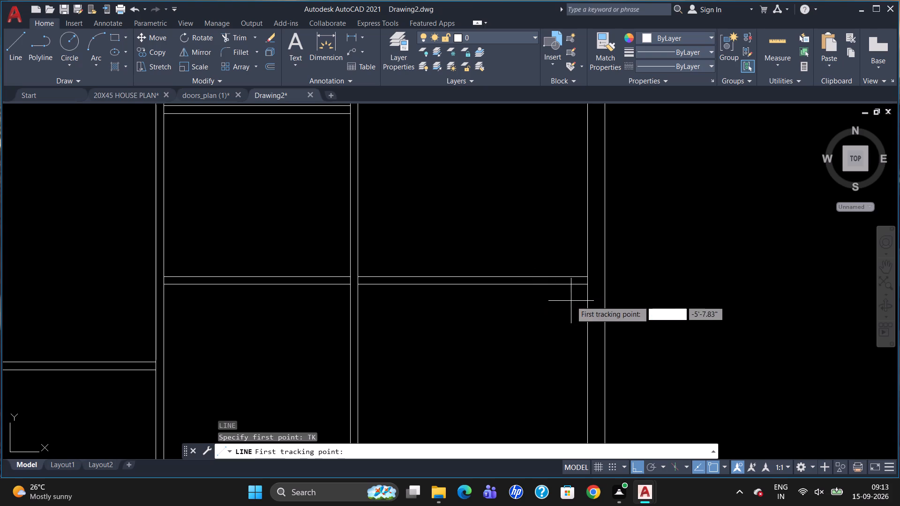
click(587, 284)
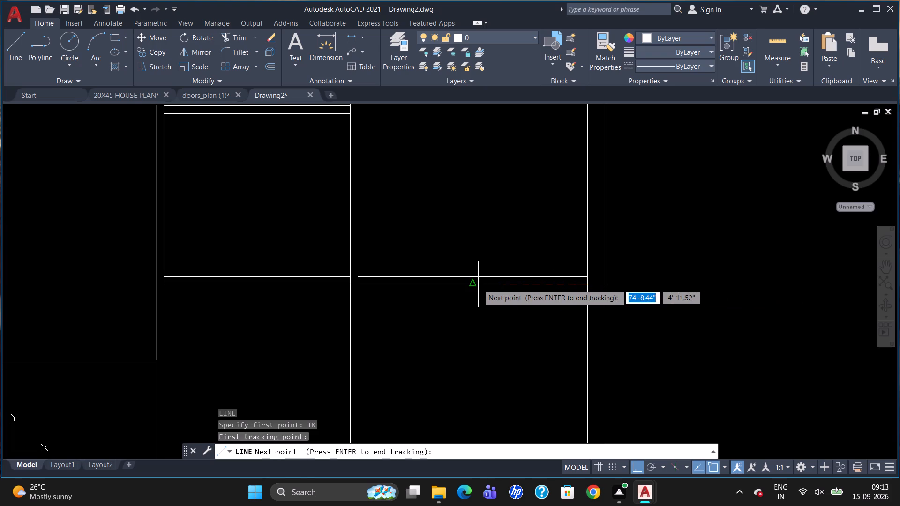
text(7')
key(Return)
key(Return)
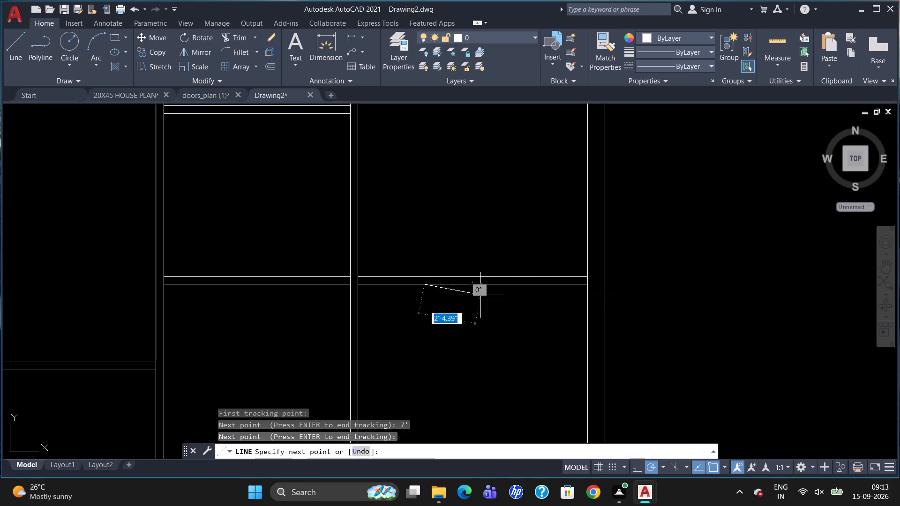
scroll(452, 340, down, 3)
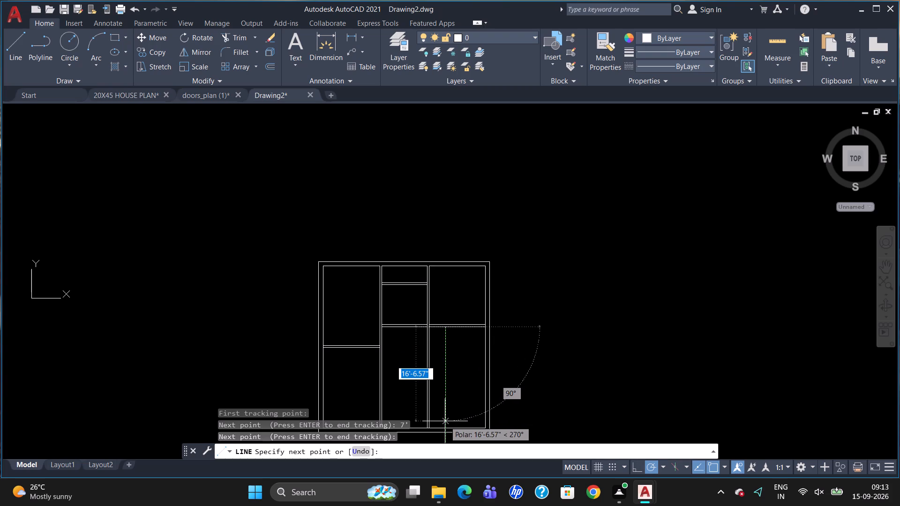
click(446, 427)
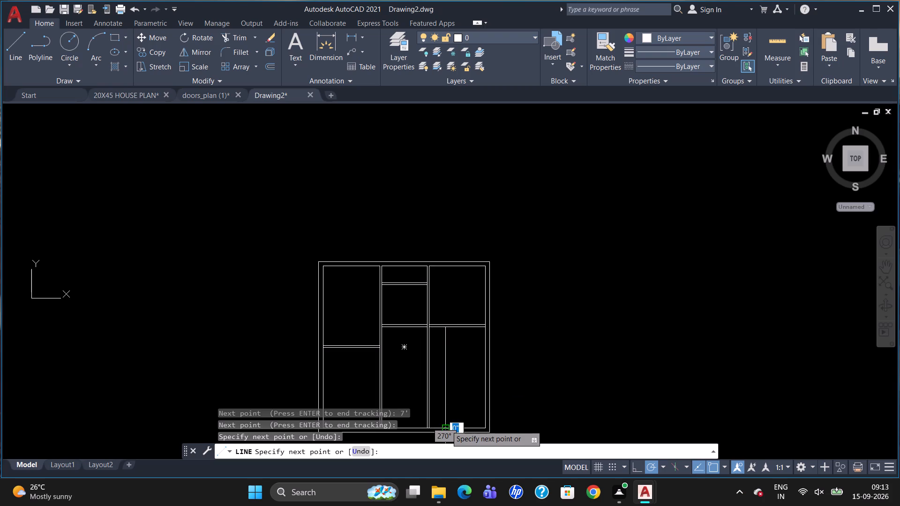
key(Escape)
Delete the lower line of the right room's horizontal partition.
scroll(447, 387, up, 2)
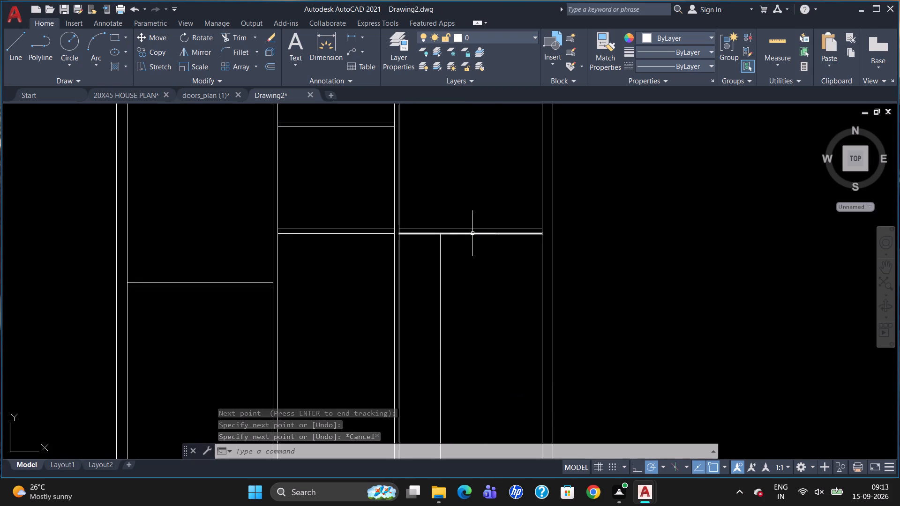
click(472, 234)
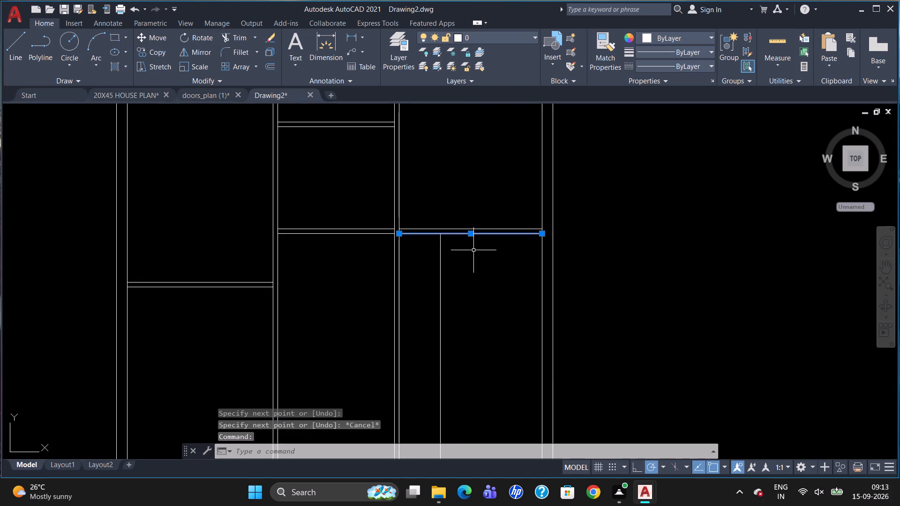
key(Delete)
Offset the remaining line of the right room's horizontal partition 9 inches downward.
key(o)
key(Return)
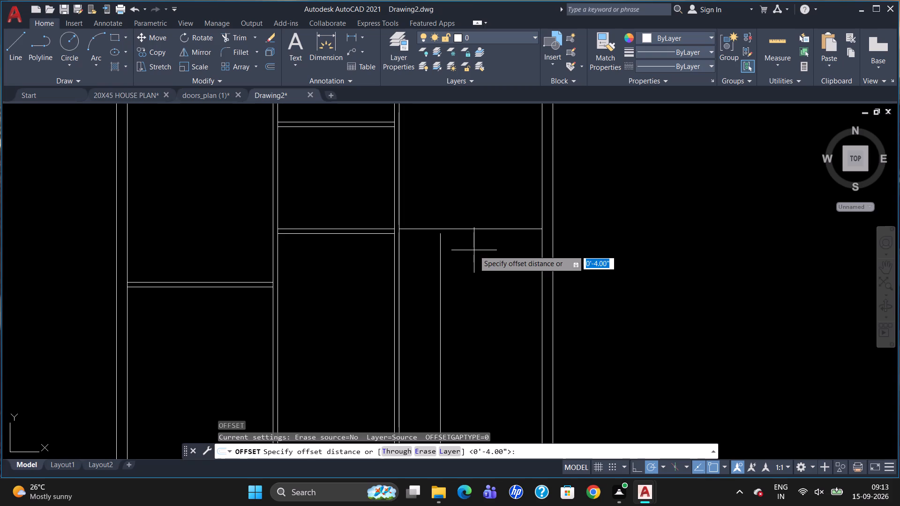
key(9)
key(Return)
drag(495, 228, 499, 242)
click(502, 251)
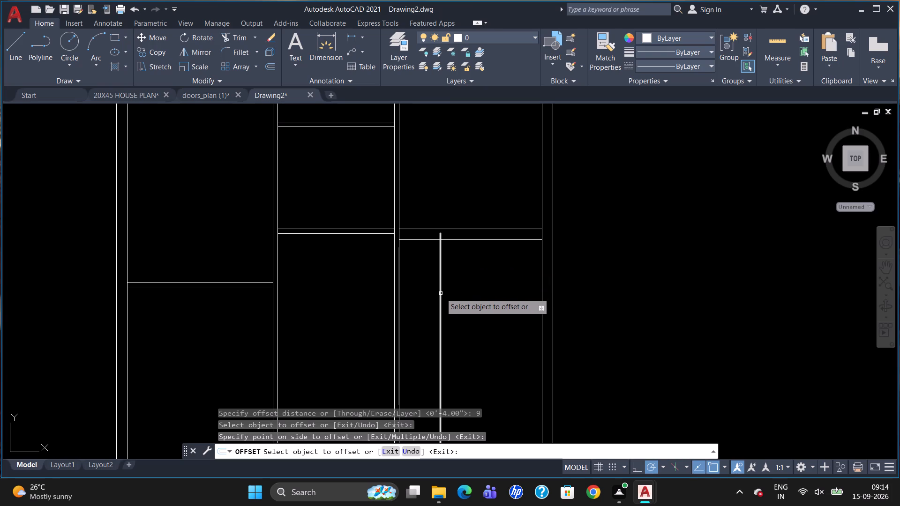
key(Escape)
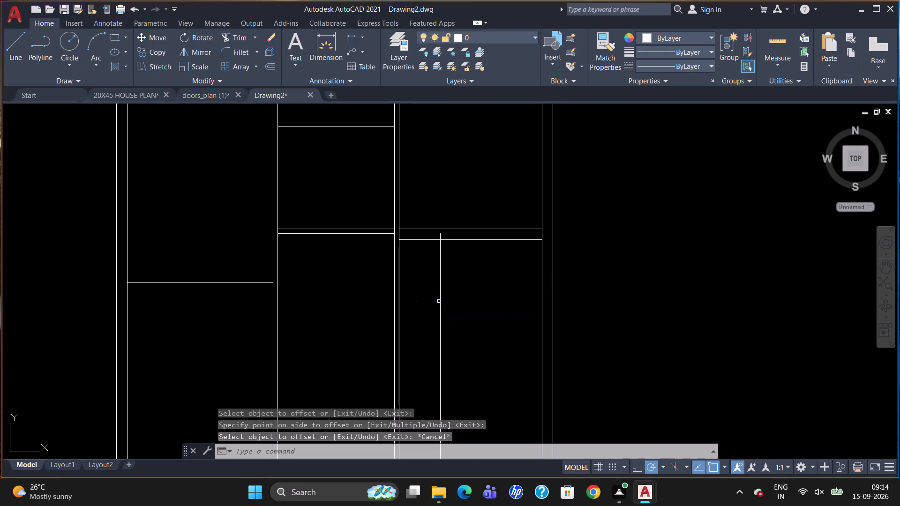
Trim the short end of the right room's vertical line that projects above the new lower partition line.
text(TR)
key(Return)
key(Return)
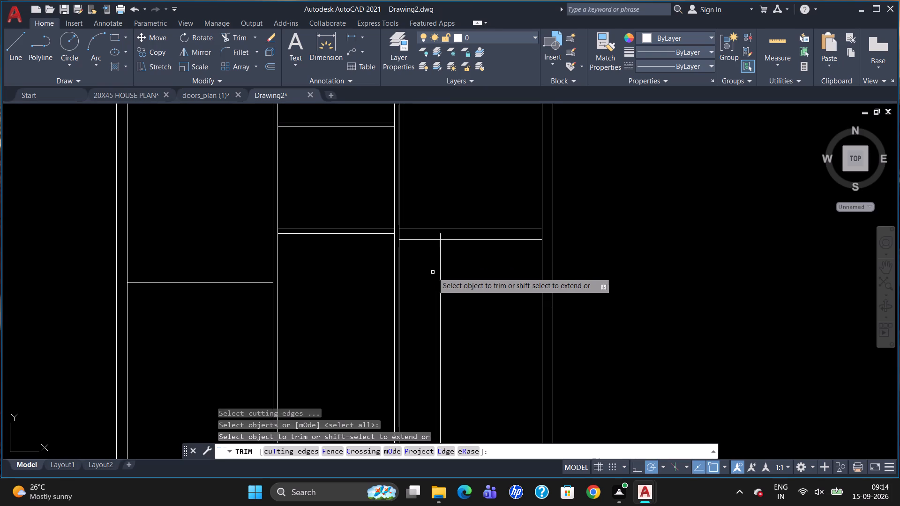
click(441, 234)
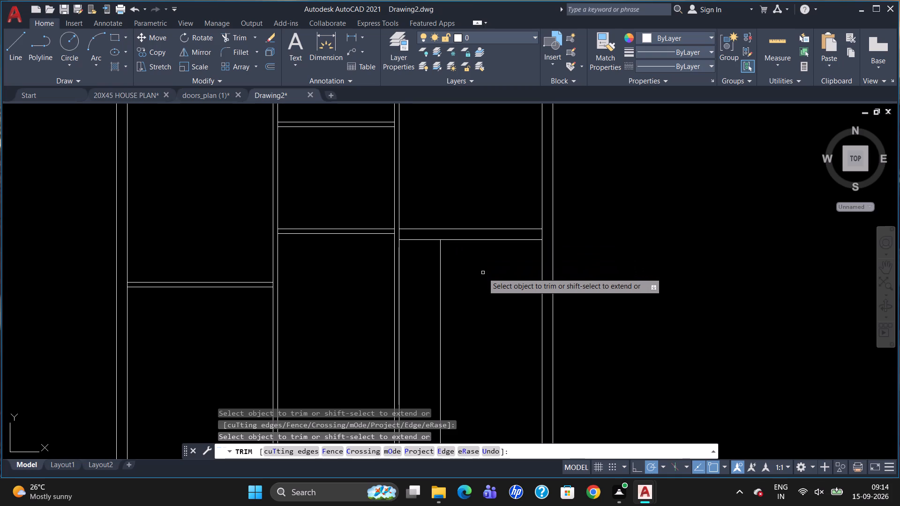
key(Escape)
Offset the right room's vertical line 9 inches to the left to form a wall.
key(o)
key(Return)
key(9)
key(Return)
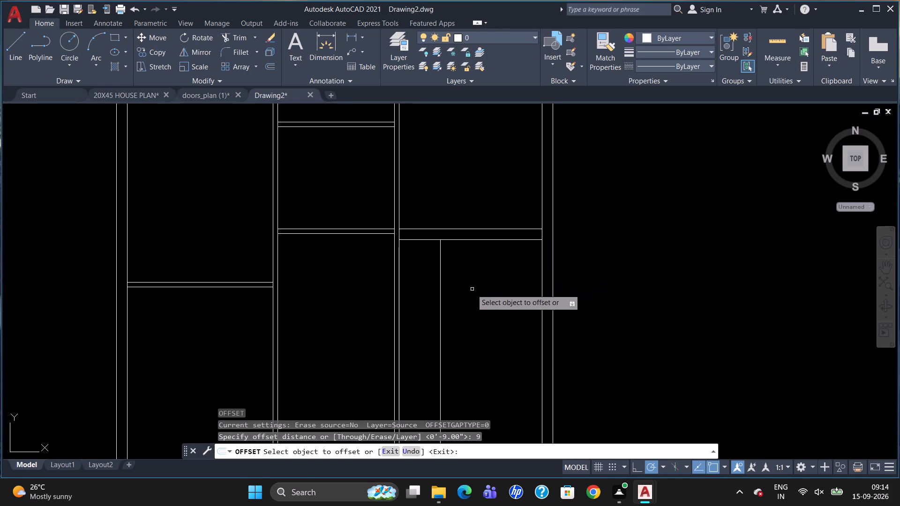
click(441, 326)
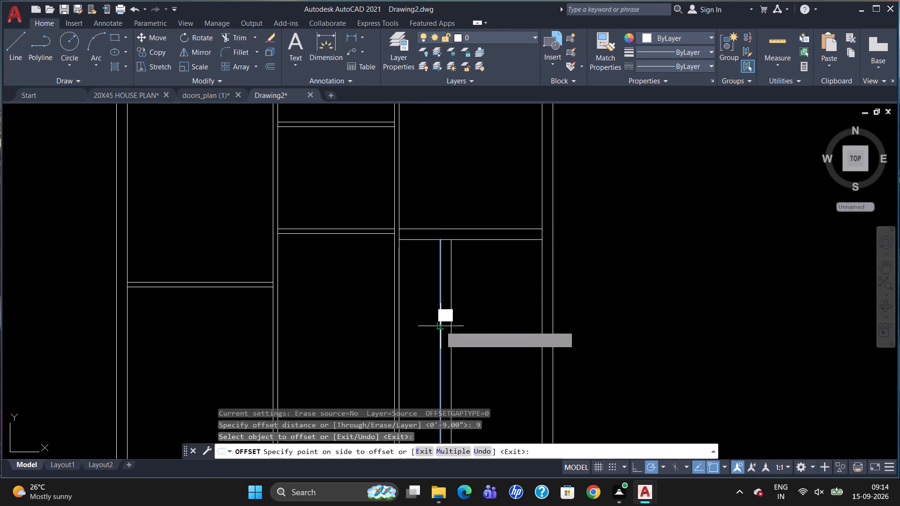
click(431, 326)
scroll(559, 216, down, 1)
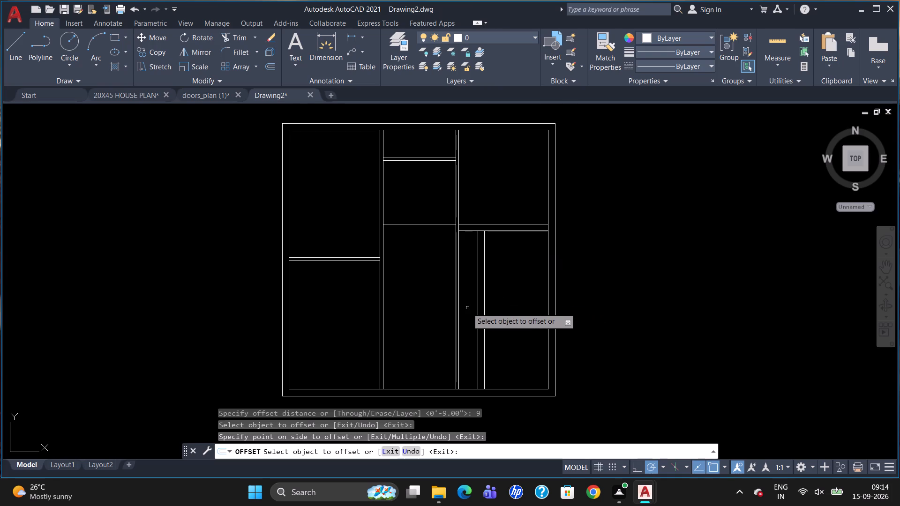
key(Escape)
Trim the lower horizontal line between the two vertical wall lines to open the T-junction in the right room.
text(TR)
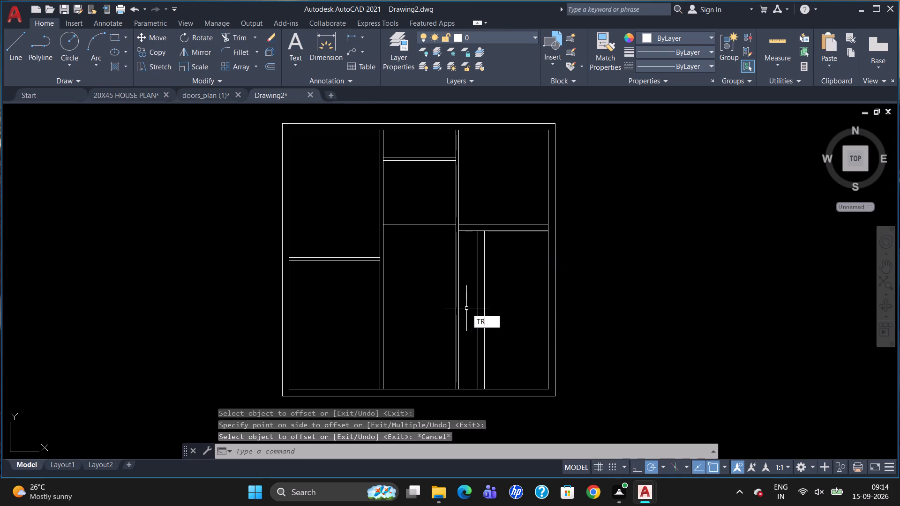
key(Return)
key(Return)
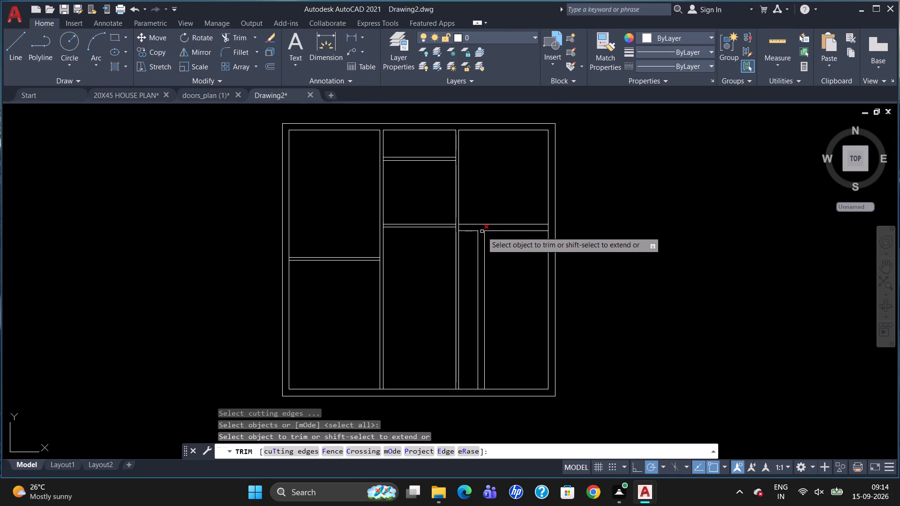
click(482, 231)
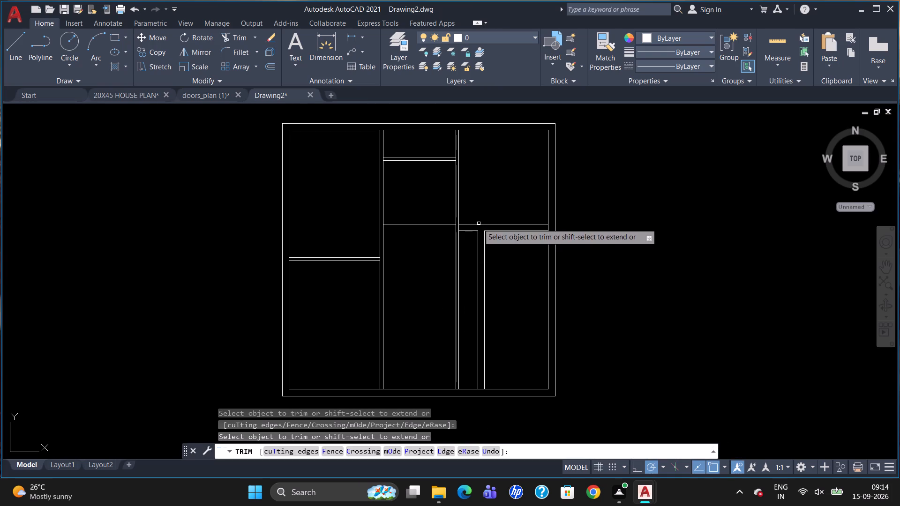
scroll(478, 223, up, 1)
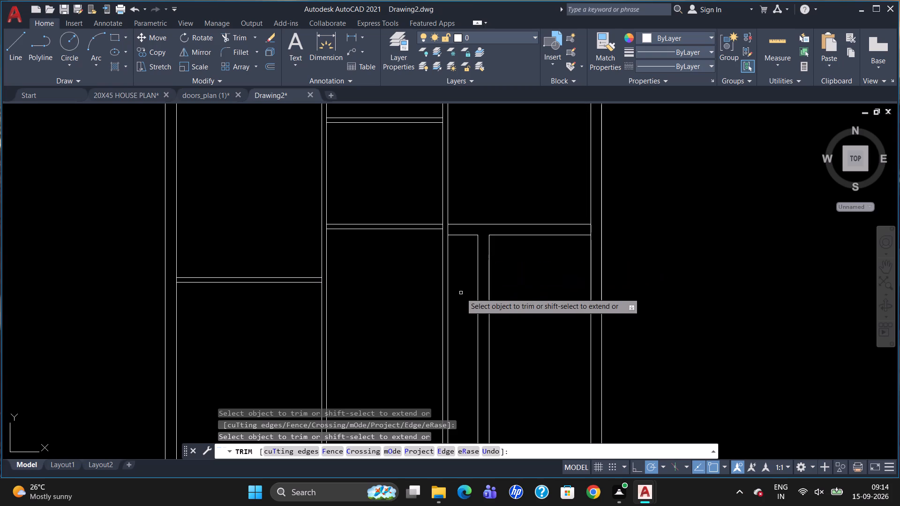
key(Escape)
Delete both lines of the middle room's lower horizontal partition.
scroll(468, 312, down, 2)
scroll(462, 292, up, 2)
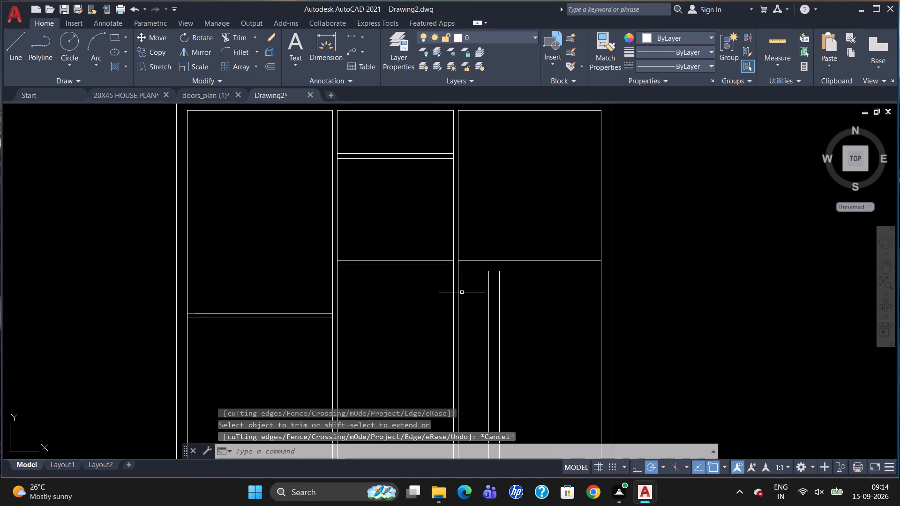
click(440, 261)
click(439, 266)
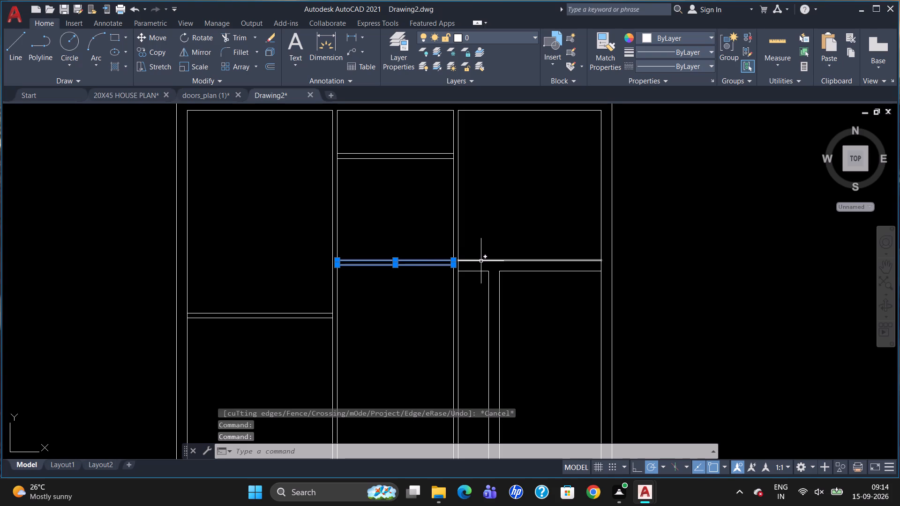
key(Delete)
Draw a horizontal line from the left end of the right room's lower wall line across the middle room to its left partition.
key(l)
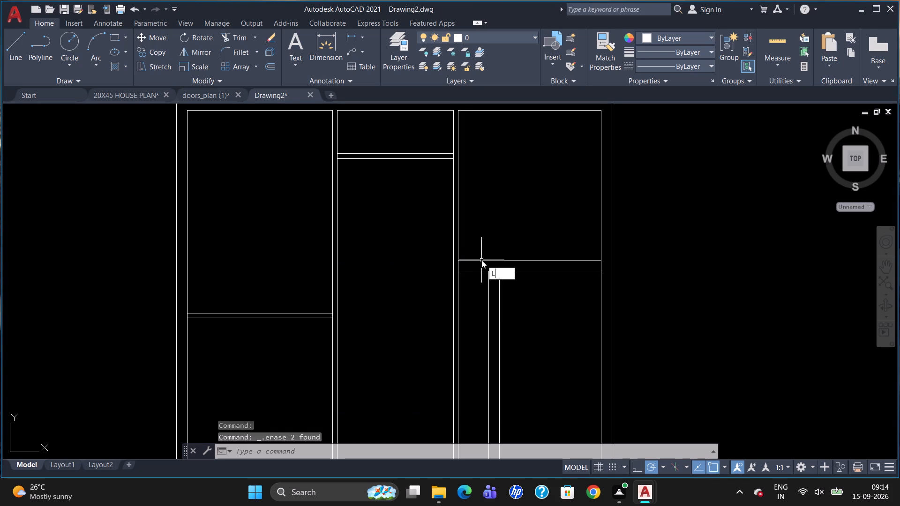
key(Return)
scroll(452, 273, up, 3)
click(480, 268)
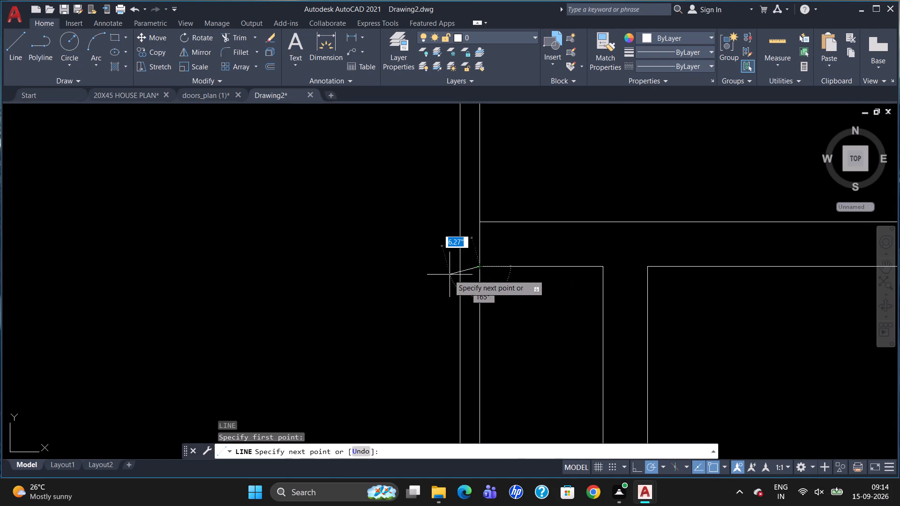
scroll(431, 268, down, 3)
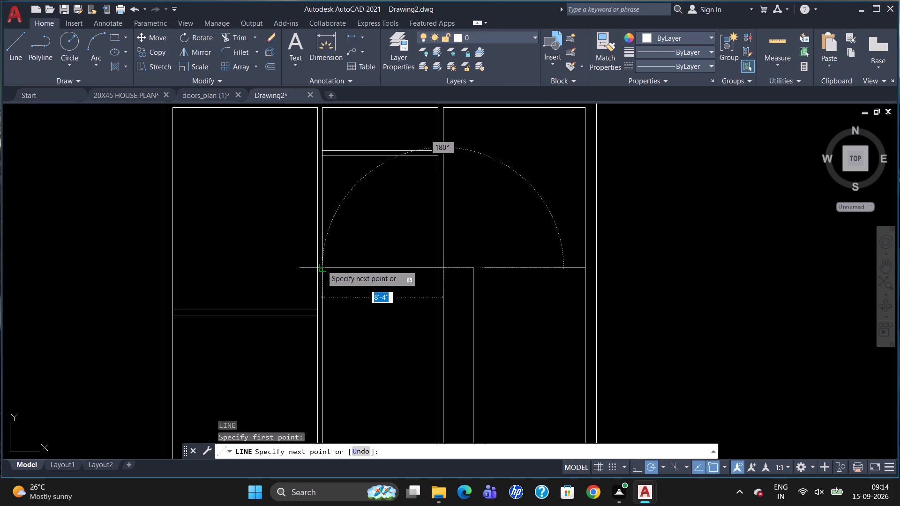
click(322, 263)
key(Escape)
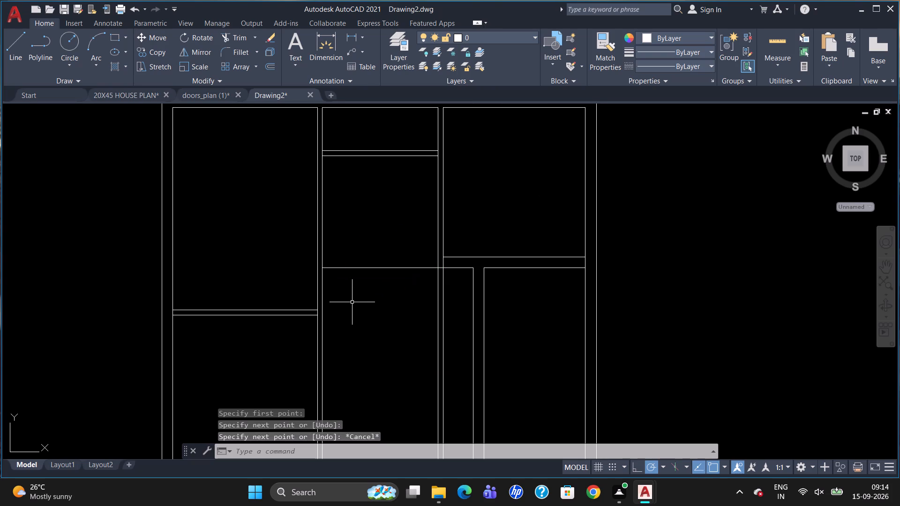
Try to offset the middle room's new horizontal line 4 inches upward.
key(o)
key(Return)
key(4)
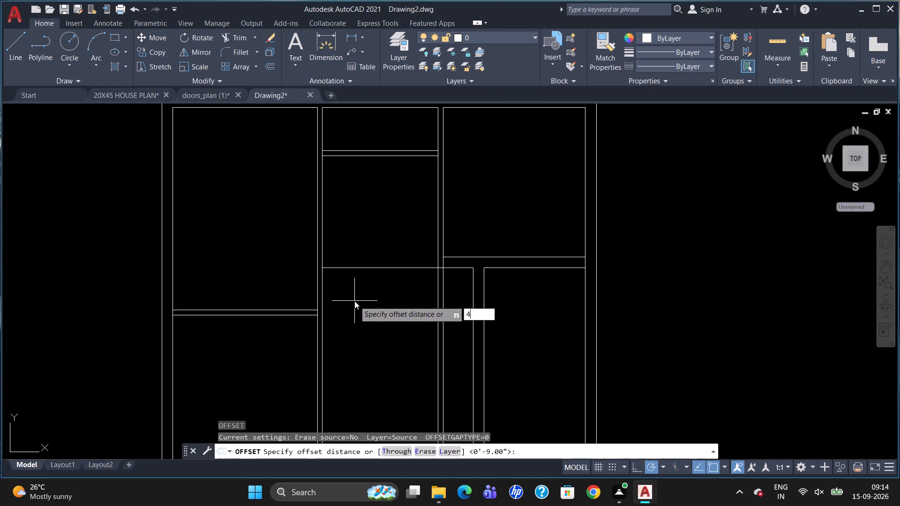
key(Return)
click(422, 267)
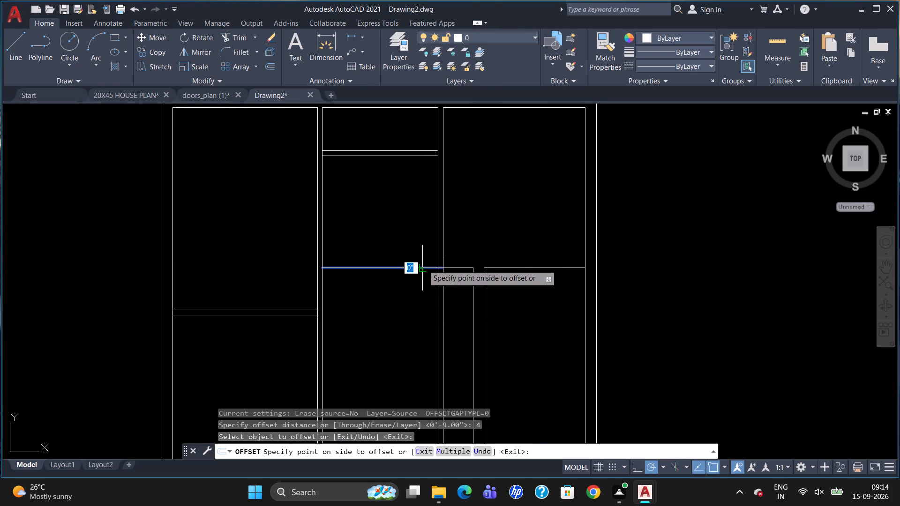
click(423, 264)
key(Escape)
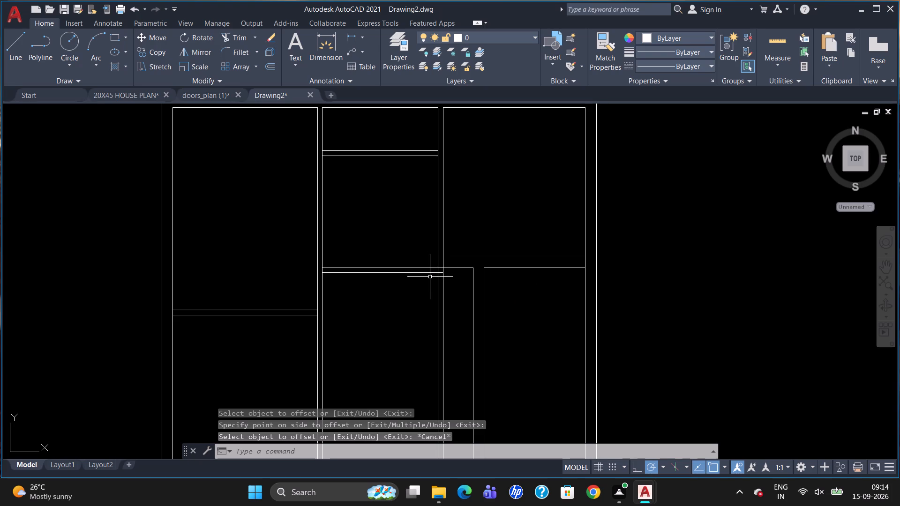
Offset the middle room's new horizontal line, drawn level with the right room's lower wall line, 4 inches upward.
key(o)
key(Return)
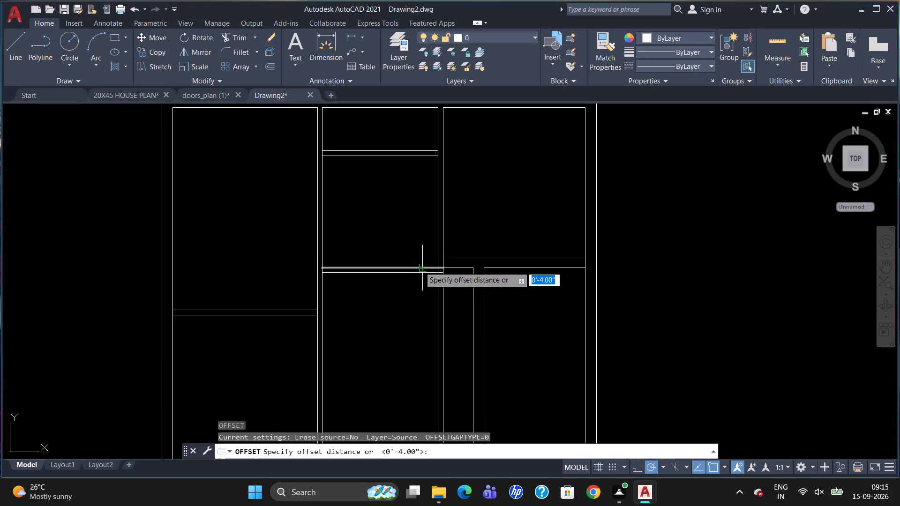
key(4)
key(Return)
click(418, 268)
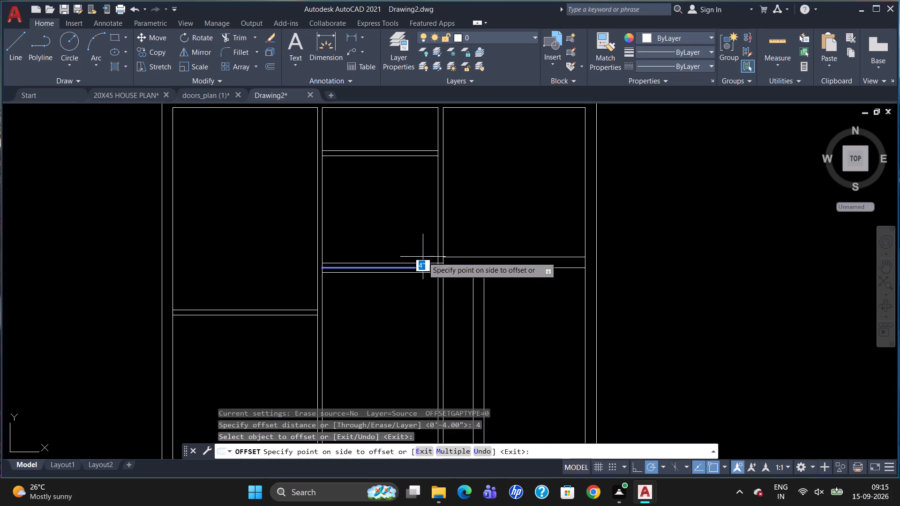
click(423, 257)
key(Escape)
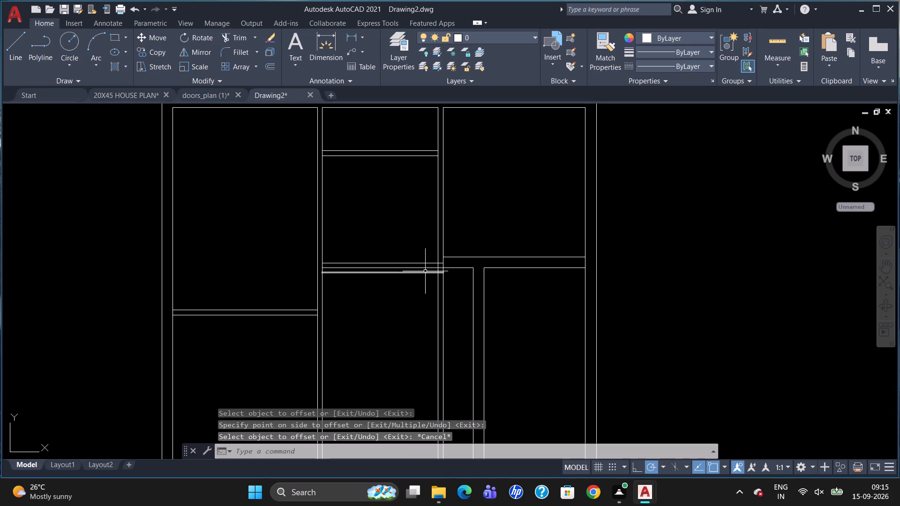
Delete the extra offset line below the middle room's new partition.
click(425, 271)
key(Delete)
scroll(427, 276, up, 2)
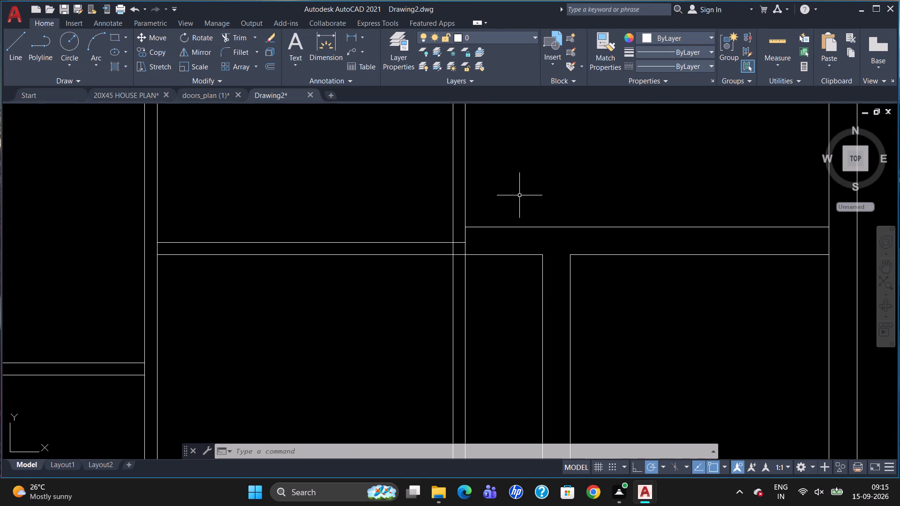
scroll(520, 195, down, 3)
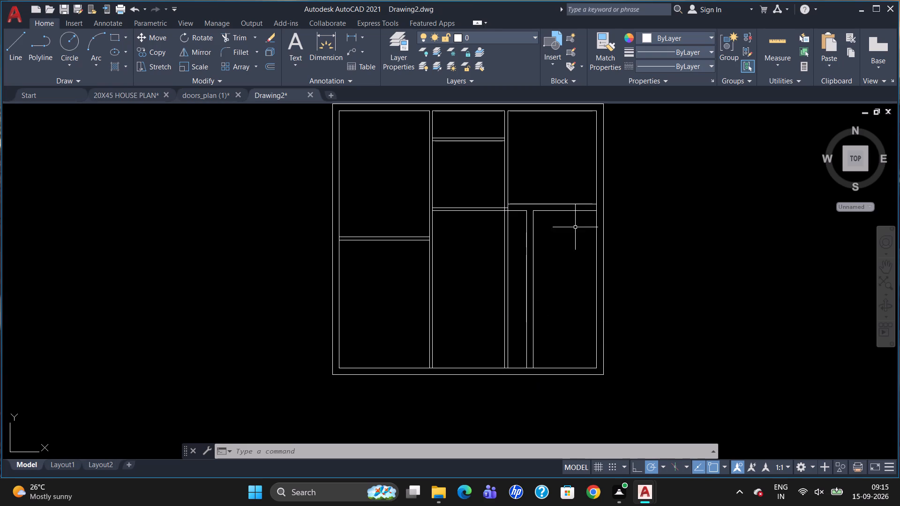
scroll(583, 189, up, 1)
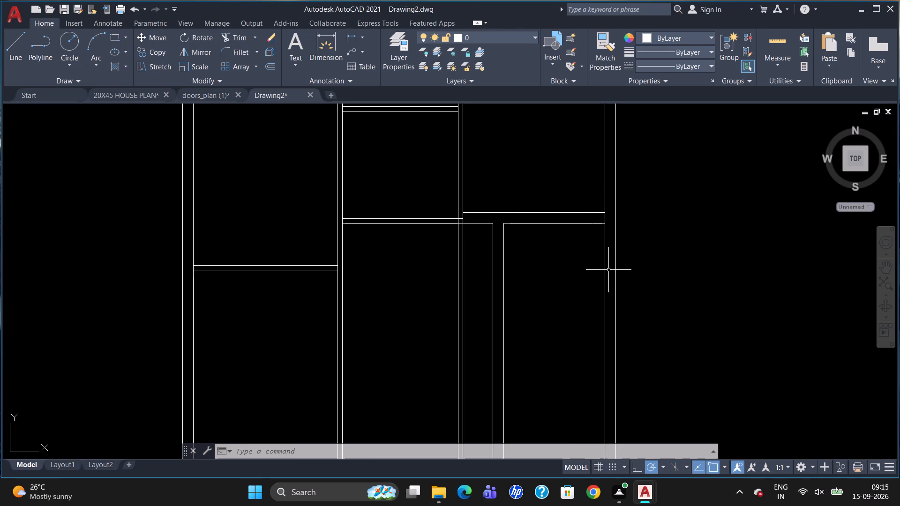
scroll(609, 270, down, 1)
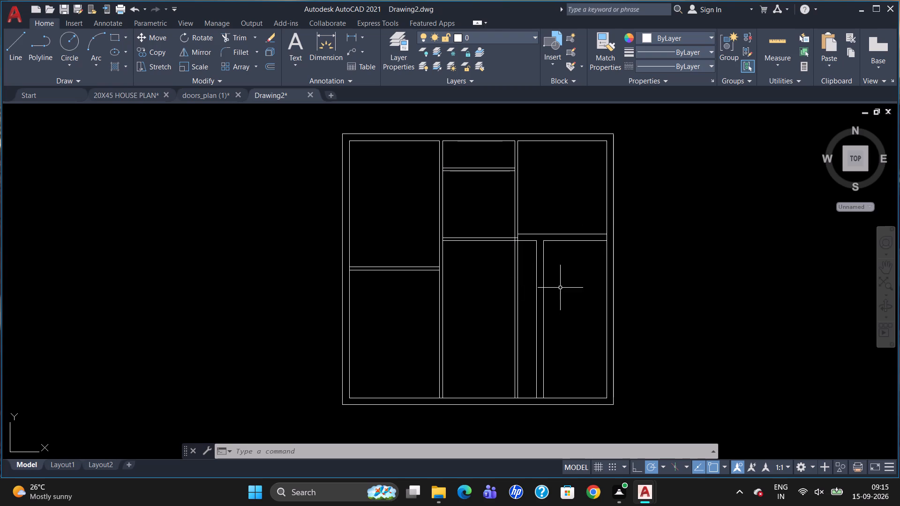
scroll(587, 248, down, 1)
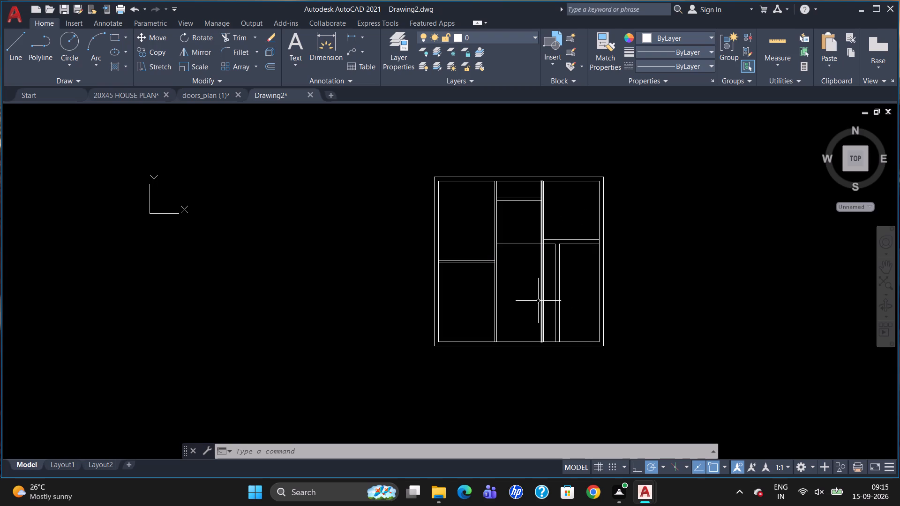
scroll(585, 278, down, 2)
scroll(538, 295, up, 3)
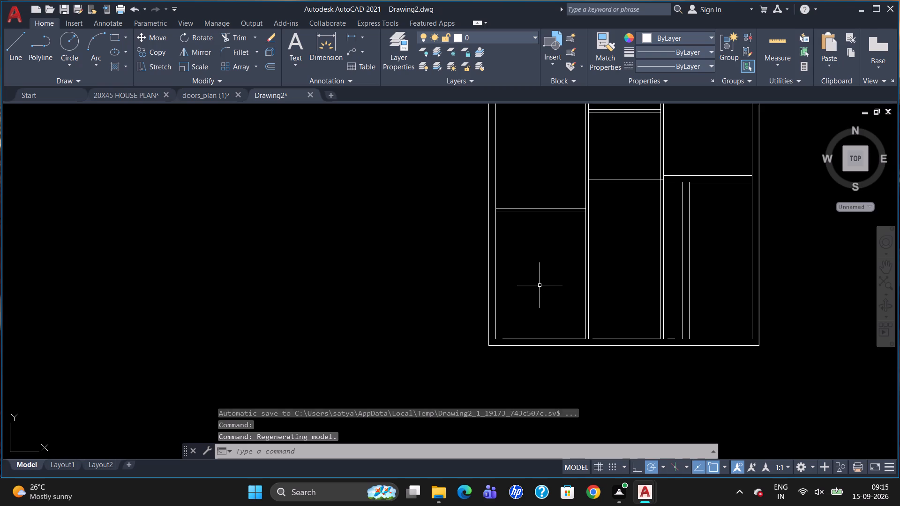
Offset the lower line of the left room's horizontal partition 3'6" downward.
key(o)
key(Return)
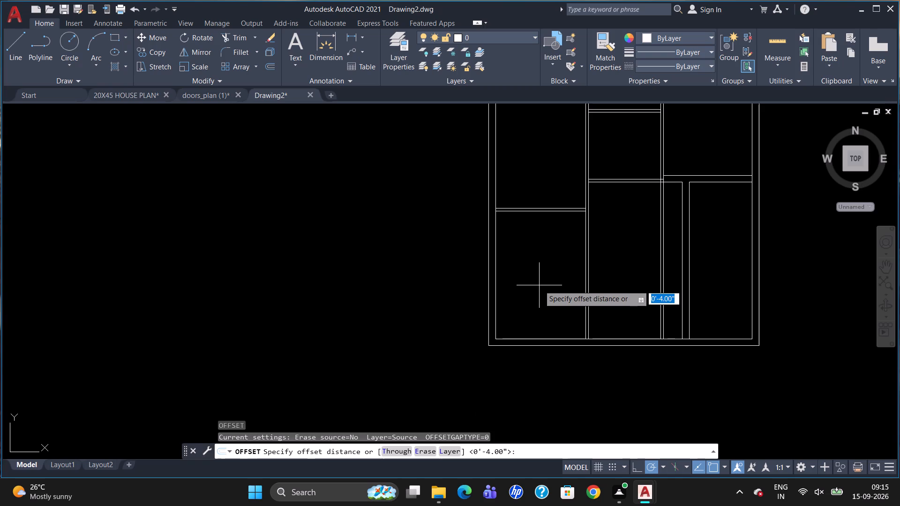
text(3'6)
key(shift+quotedbl)
key(Return)
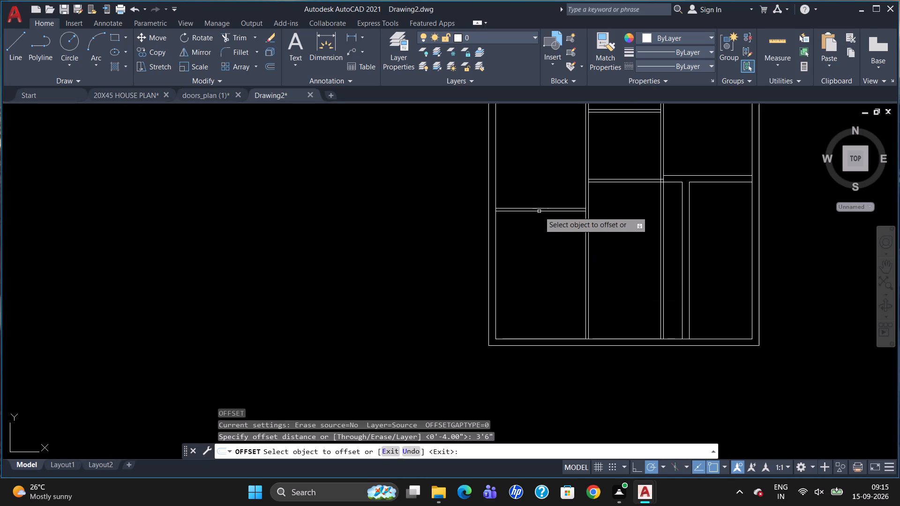
click(540, 212)
click(549, 250)
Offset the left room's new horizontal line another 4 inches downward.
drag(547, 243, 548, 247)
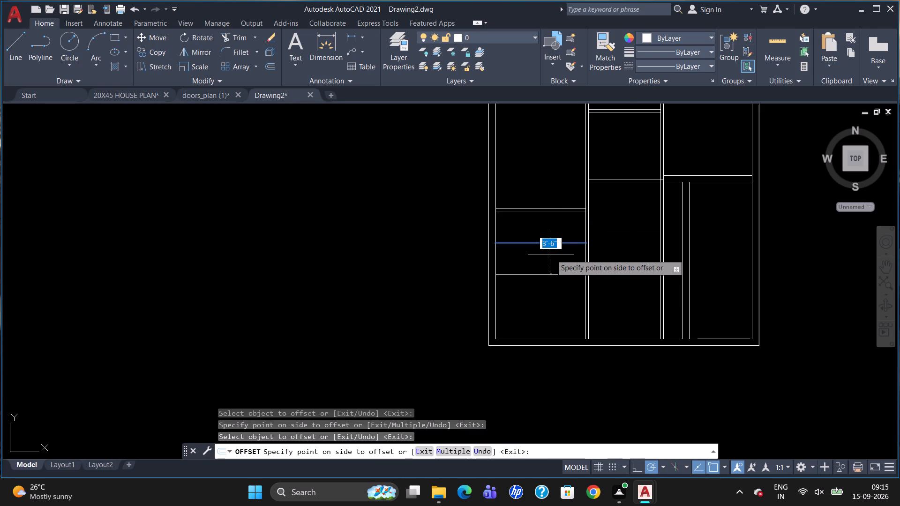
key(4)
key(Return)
Draw a 10'-9" horizontal line from the right end of the left room's 3'6" offset line to the right room's left wall.
scroll(607, 233, up, 1)
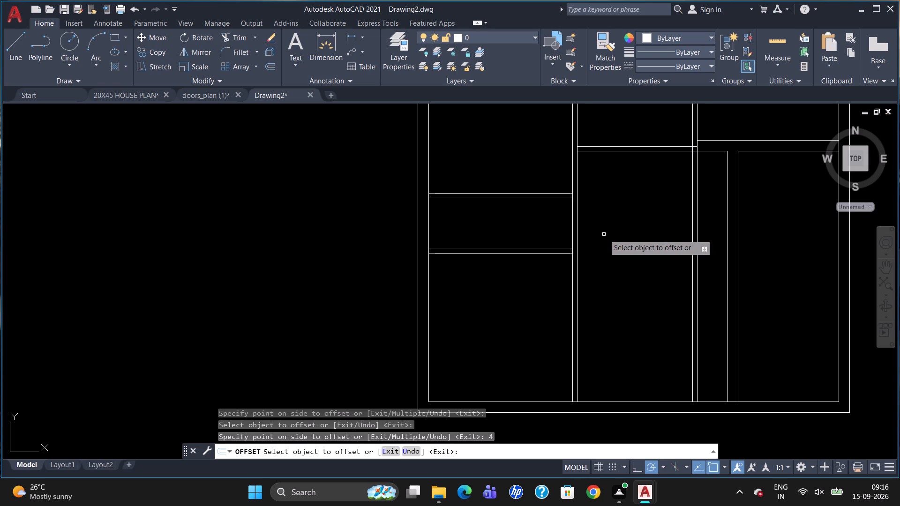
key(l)
key(Return)
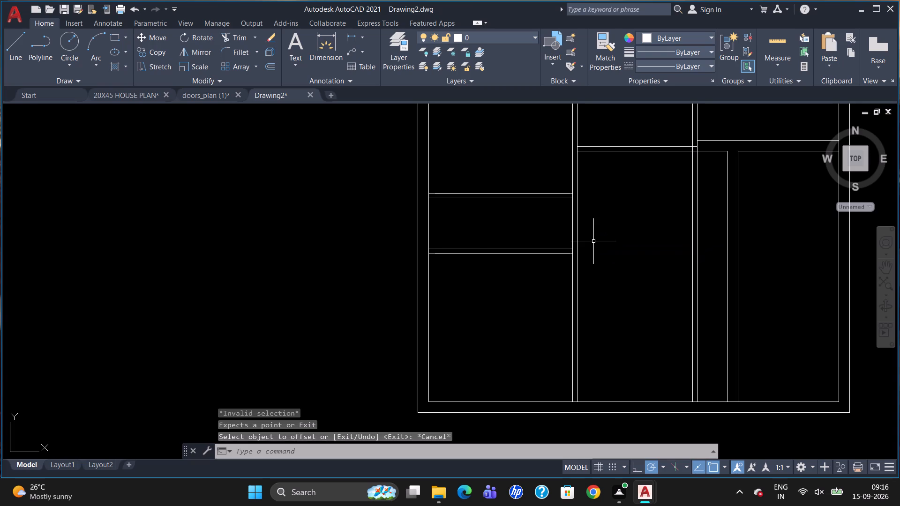
key(Escape)
key(l)
key(Return)
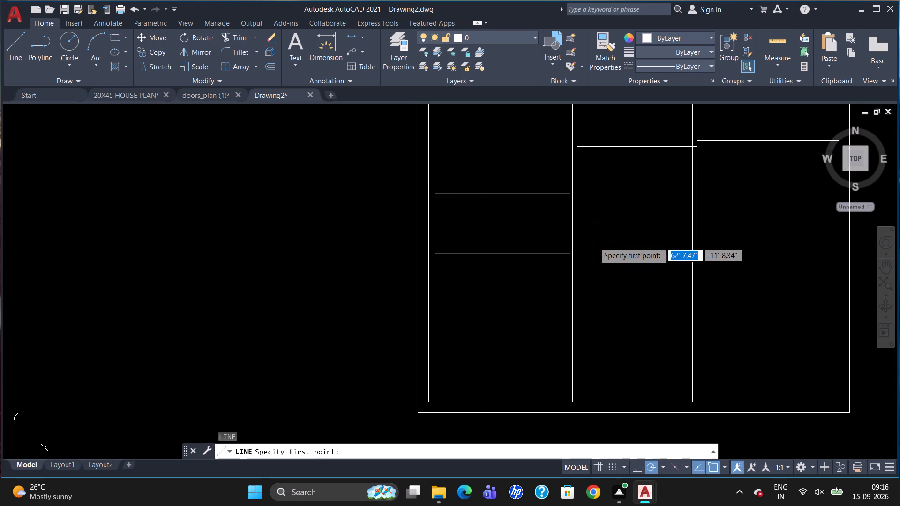
click(567, 249)
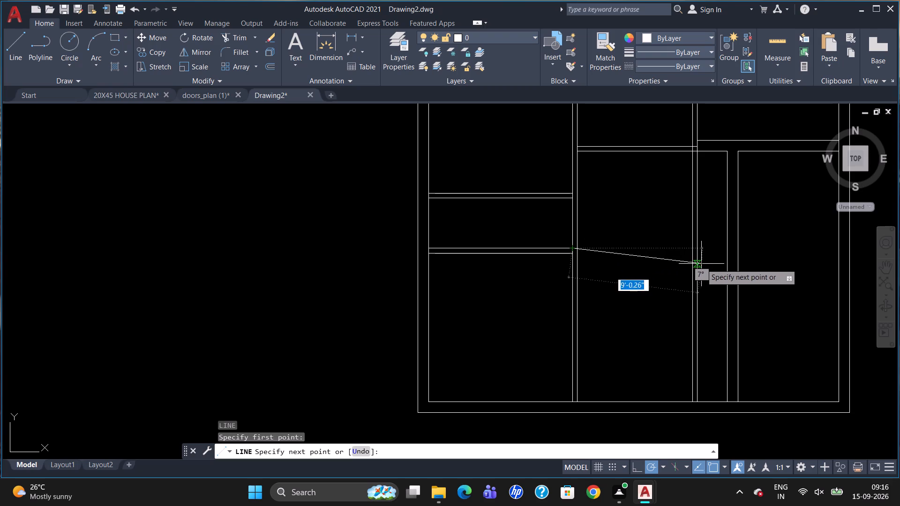
click(726, 245)
key(Escape)
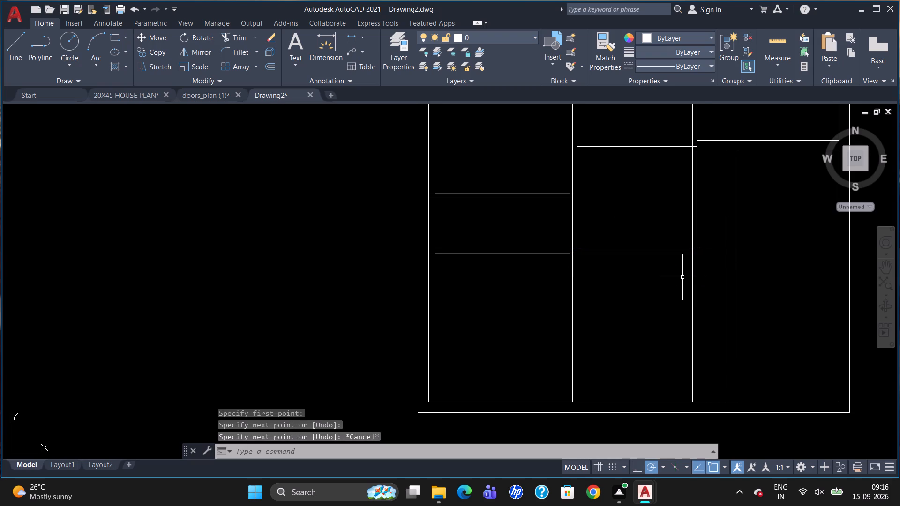
Offset the new horizontal line crossing the middle room 9 inches downward.
key(o)
key(Return)
key(9)
key(Return)
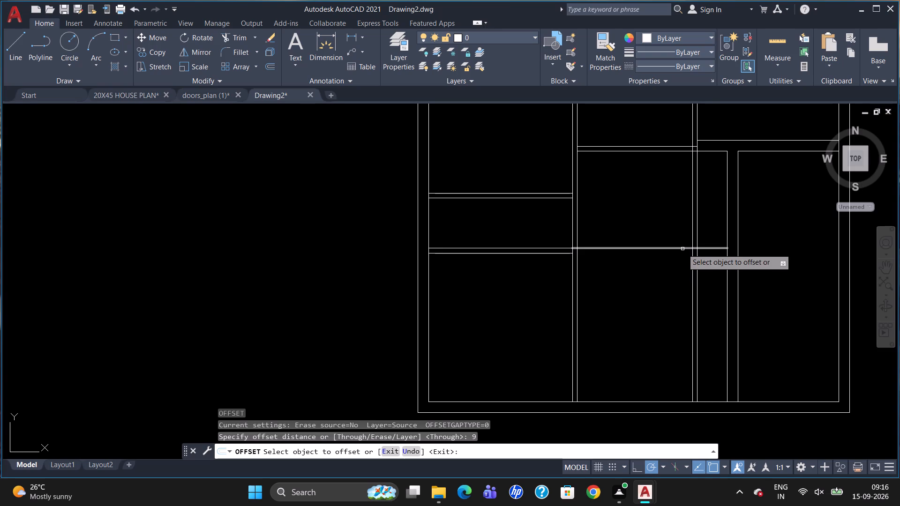
click(683, 249)
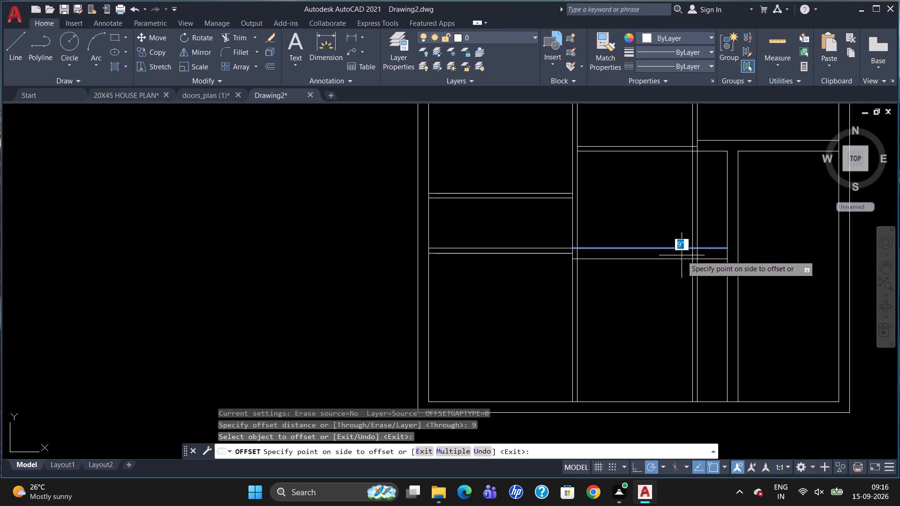
click(682, 255)
key(Escape)
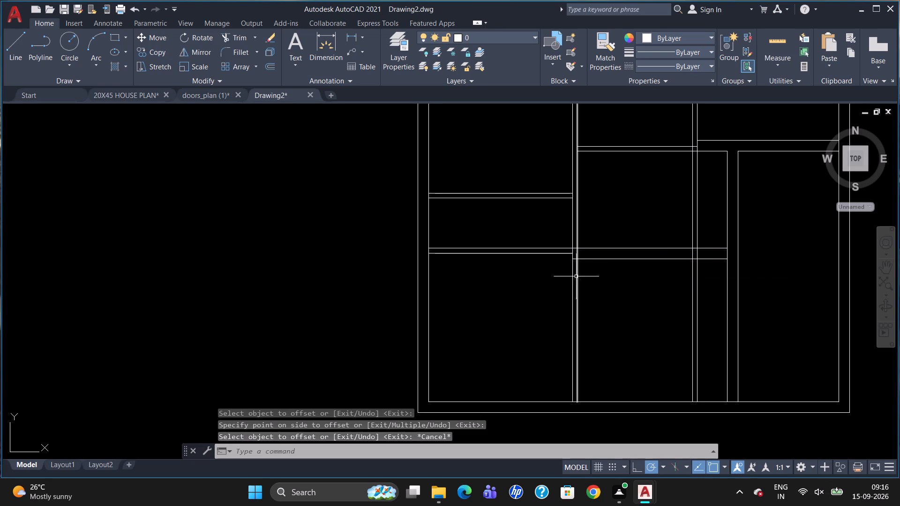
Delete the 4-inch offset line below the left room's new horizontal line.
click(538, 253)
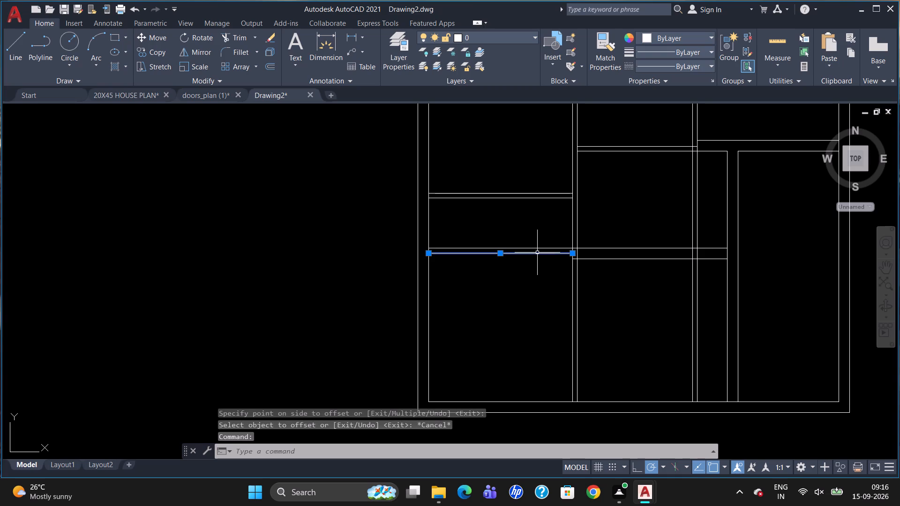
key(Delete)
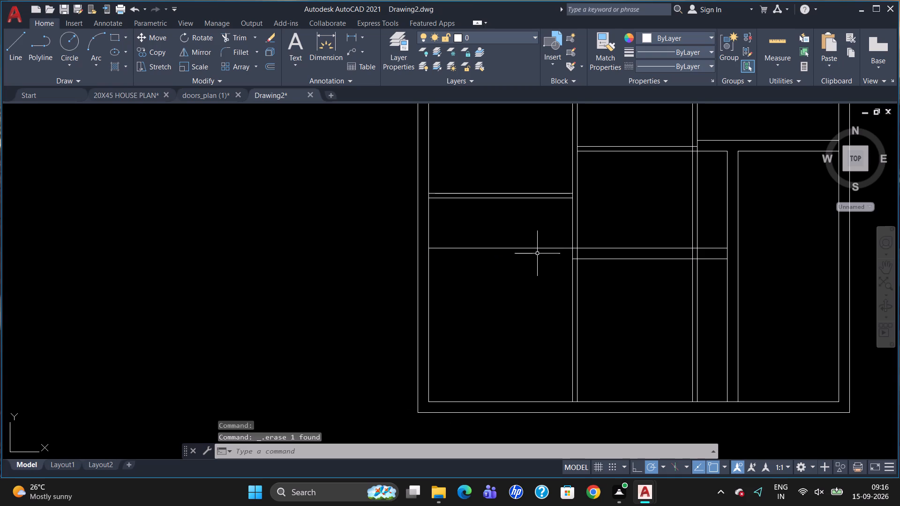
Offset the left room's new horizontal line 9 inches downward, level with the middle room's wall.
key(o)
key(Return)
key(9)
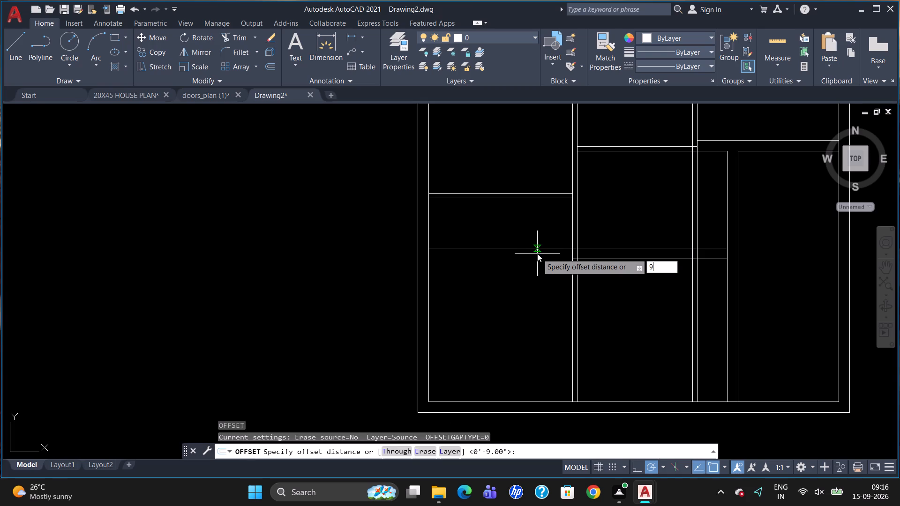
key(Return)
click(539, 250)
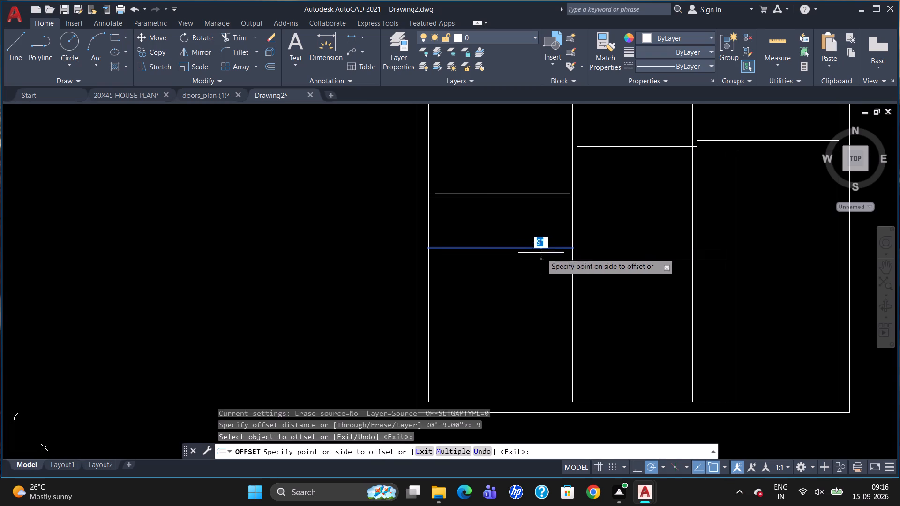
click(546, 263)
key(Escape)
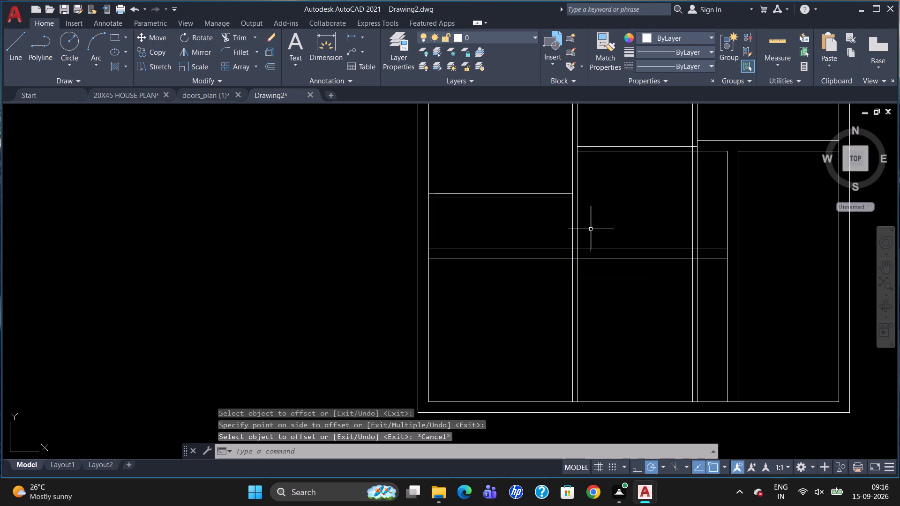
Draw a short vertical line extending the right line of the left-middle partition through the bottom wall to its outer line.
scroll(591, 232, down, 1)
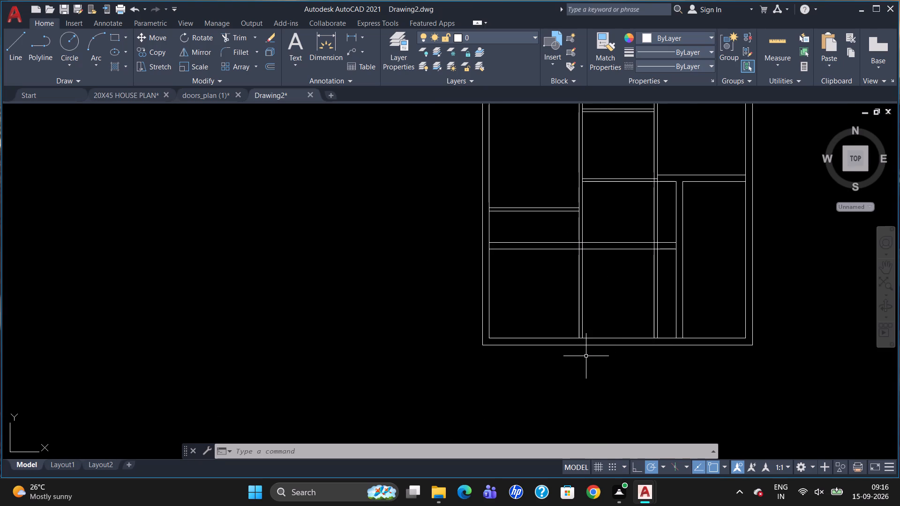
key(l)
key(Return)
scroll(576, 342, up, 2)
drag(592, 331, 595, 344)
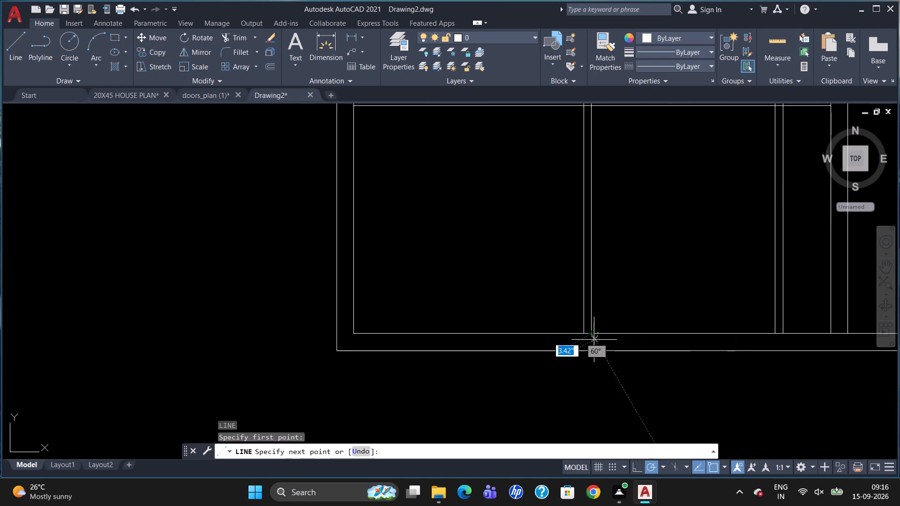
drag(595, 344, 596, 353)
click(590, 353)
key(Escape)
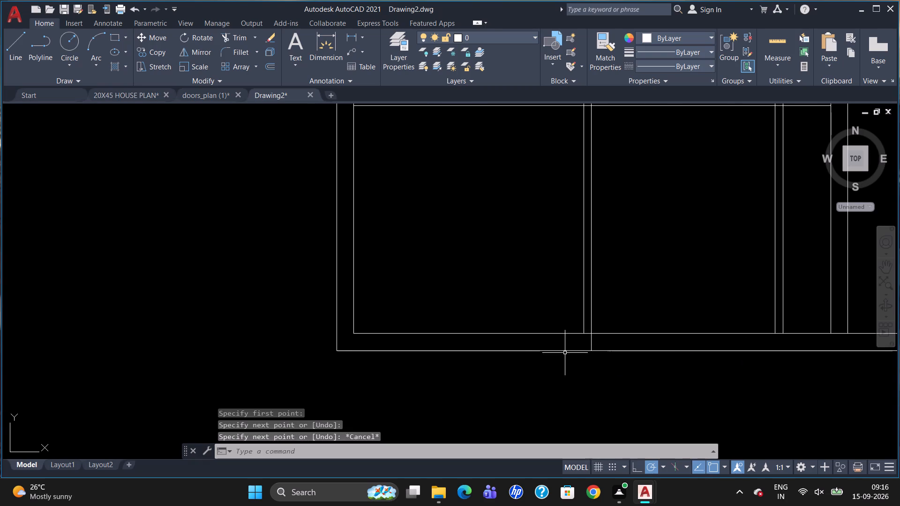
Trim the segment of the left-middle partition's right line between the two lines of the middle room's lower horizontal partition.
scroll(531, 346, down, 2)
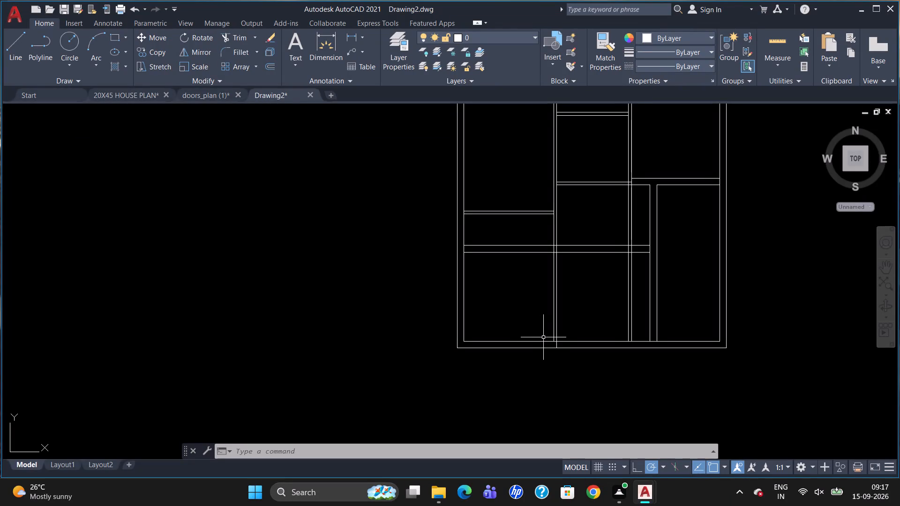
scroll(562, 380, down, 1)
scroll(539, 239, up, 2)
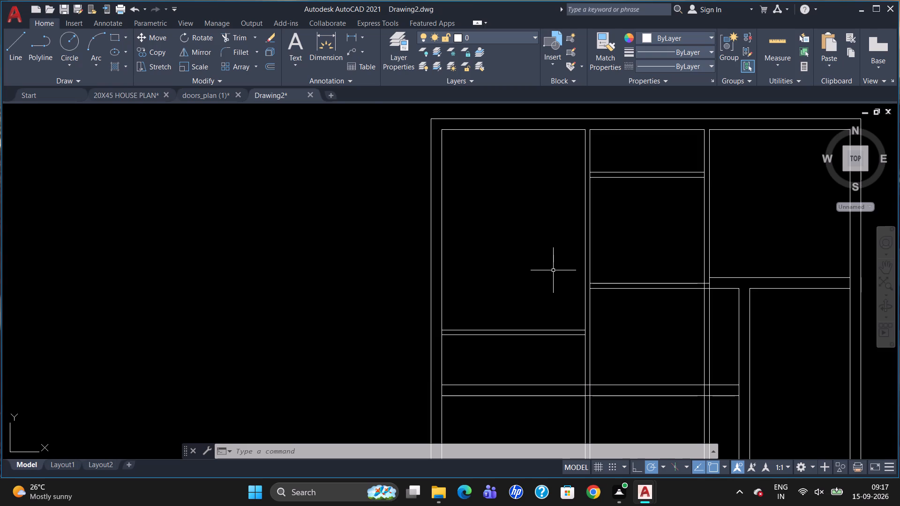
scroll(555, 267, up, 1)
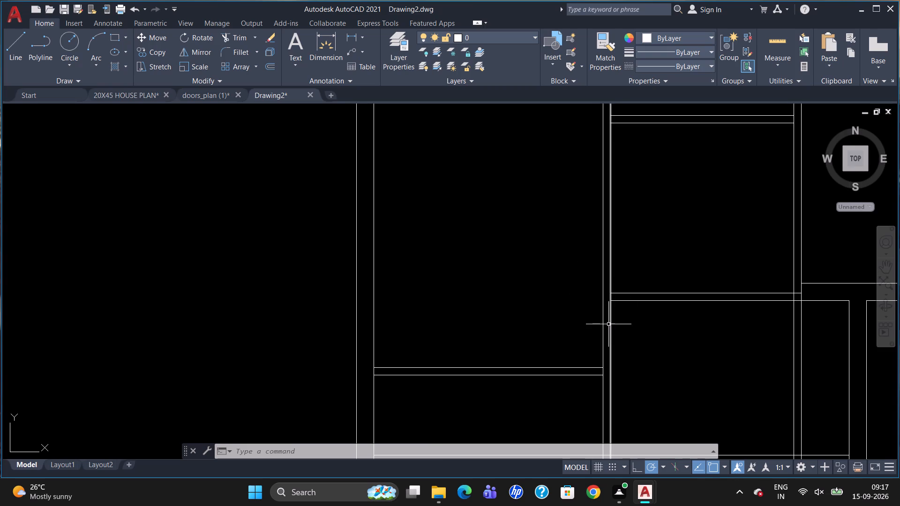
scroll(612, 324, up, 1)
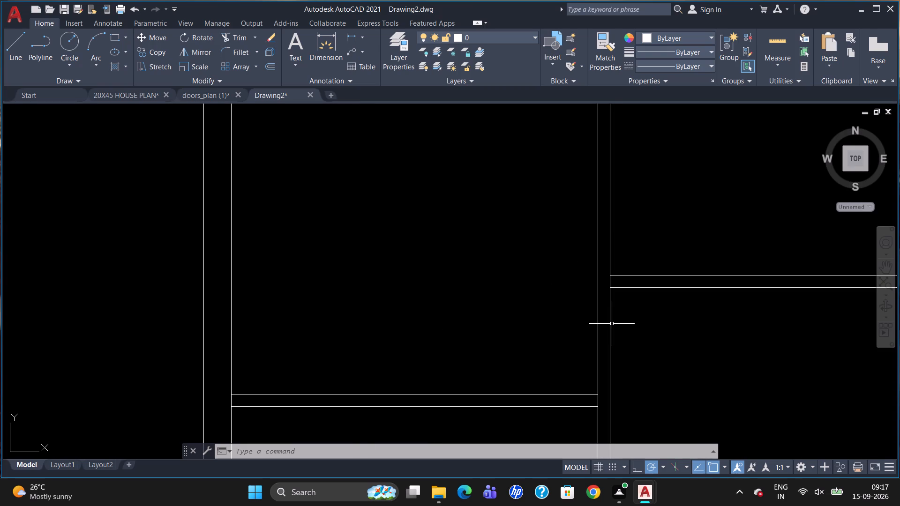
text(TR)
key(Return)
key(Return)
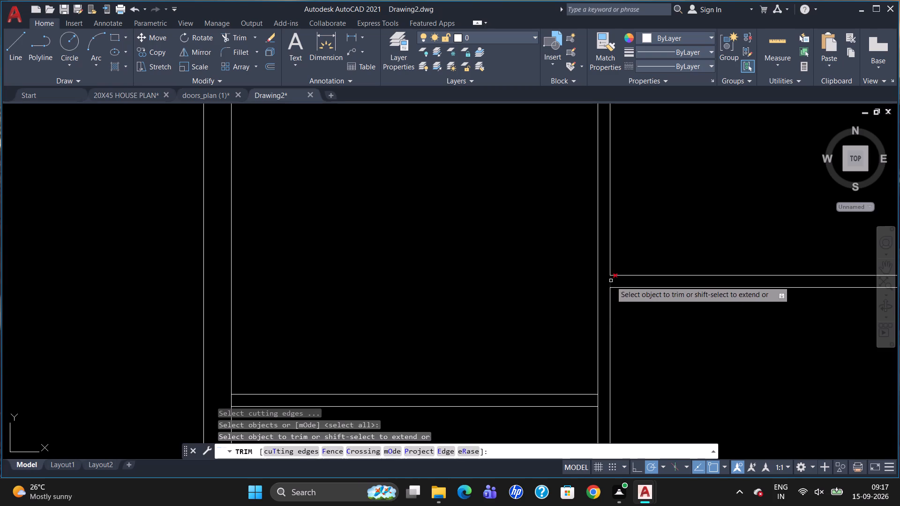
click(611, 282)
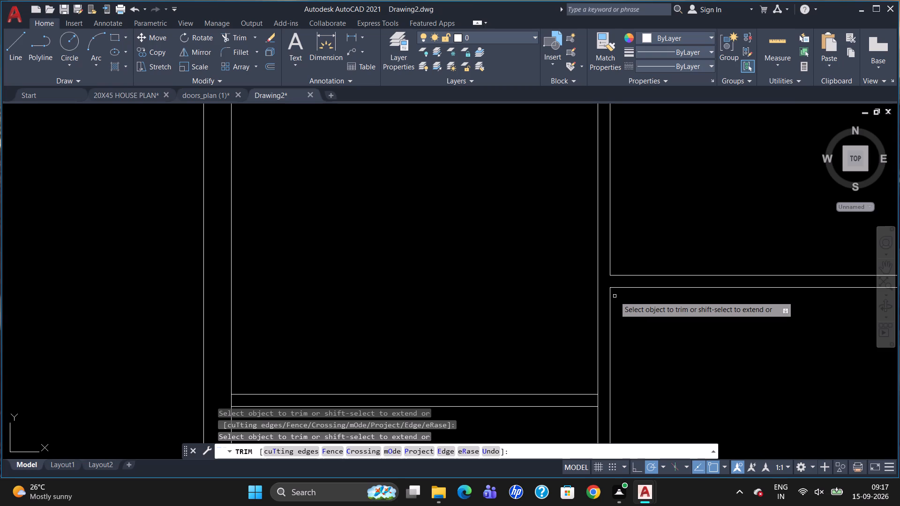
scroll(603, 270, down, 3)
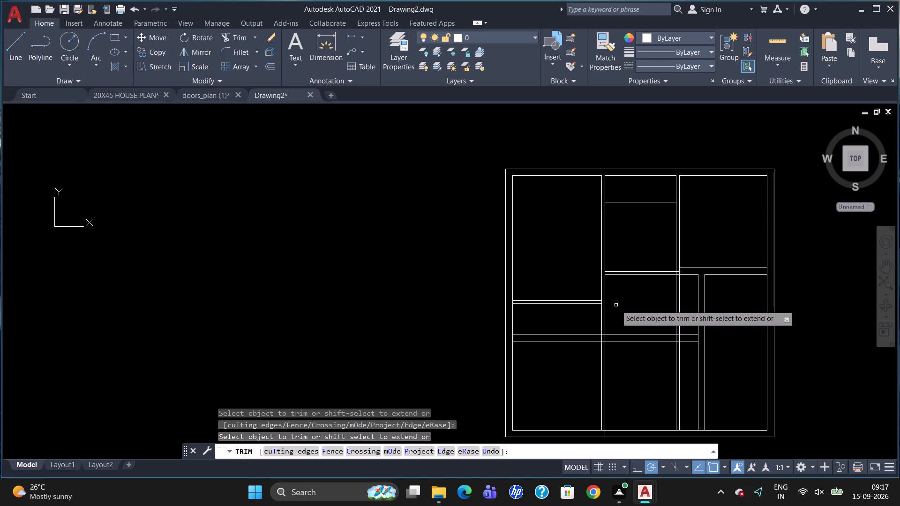
key(Escape)
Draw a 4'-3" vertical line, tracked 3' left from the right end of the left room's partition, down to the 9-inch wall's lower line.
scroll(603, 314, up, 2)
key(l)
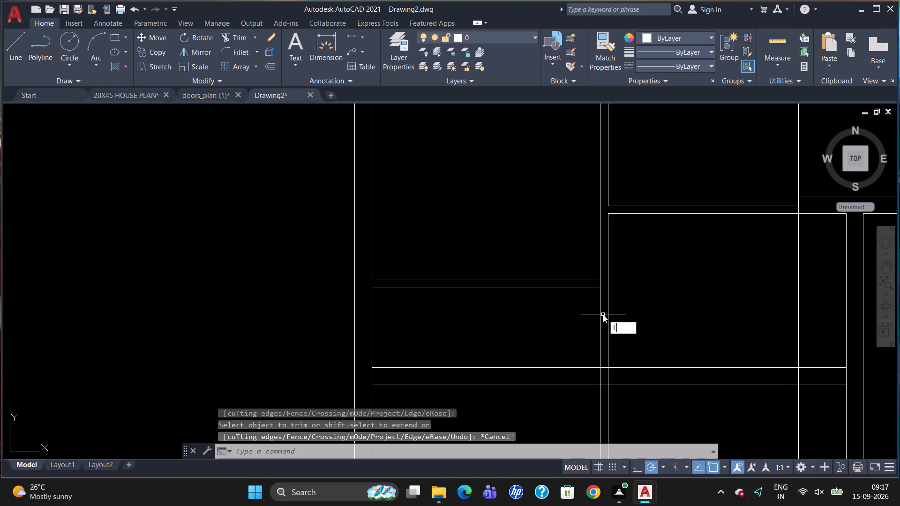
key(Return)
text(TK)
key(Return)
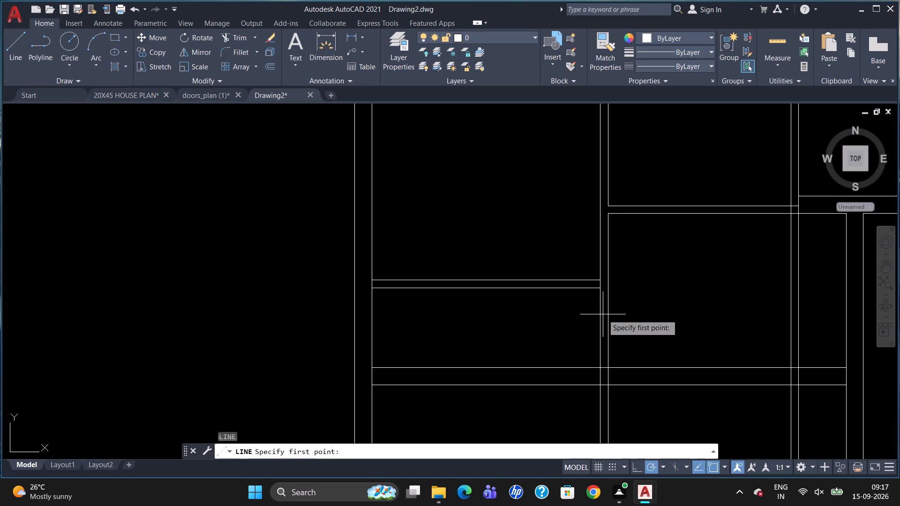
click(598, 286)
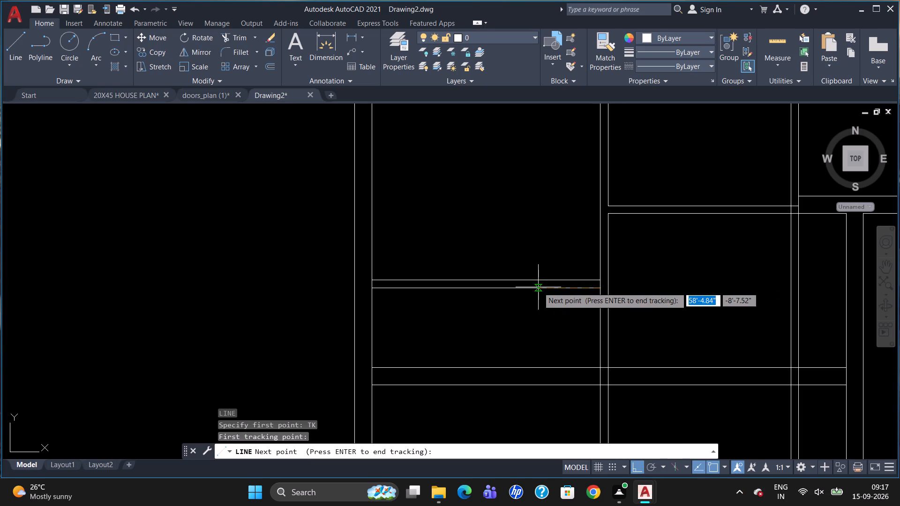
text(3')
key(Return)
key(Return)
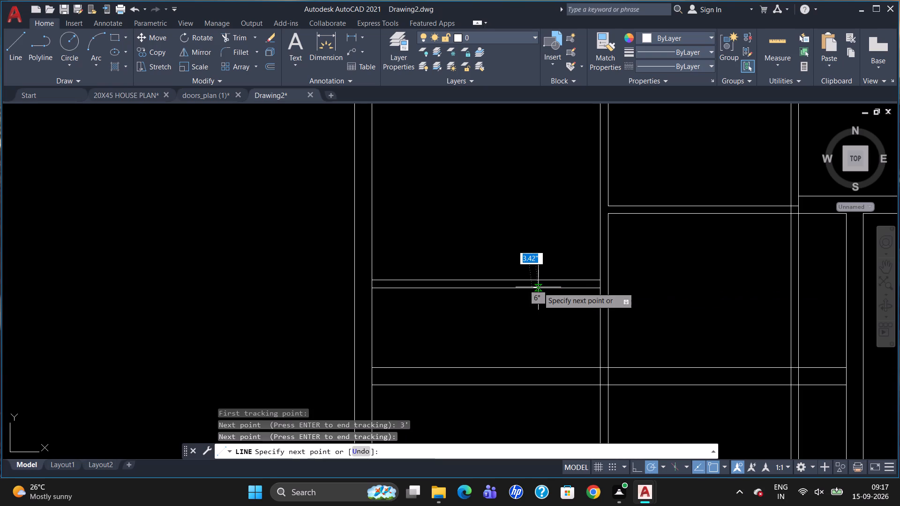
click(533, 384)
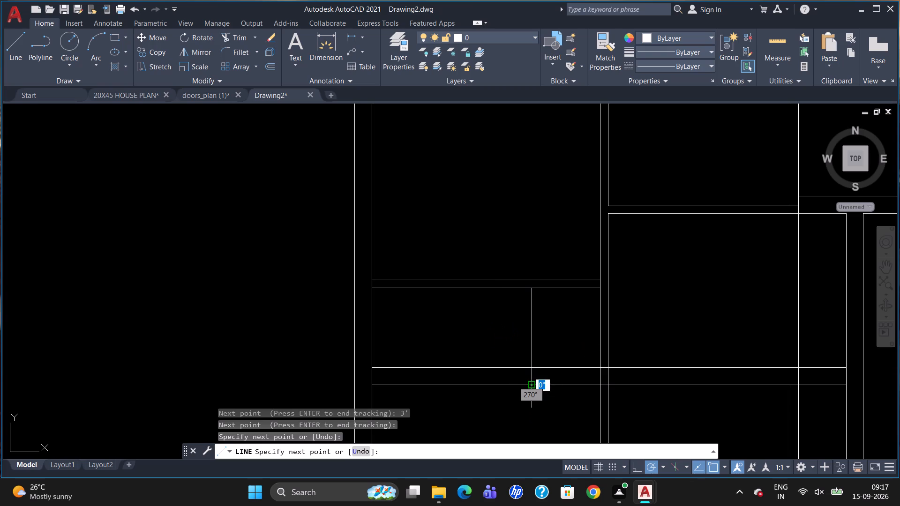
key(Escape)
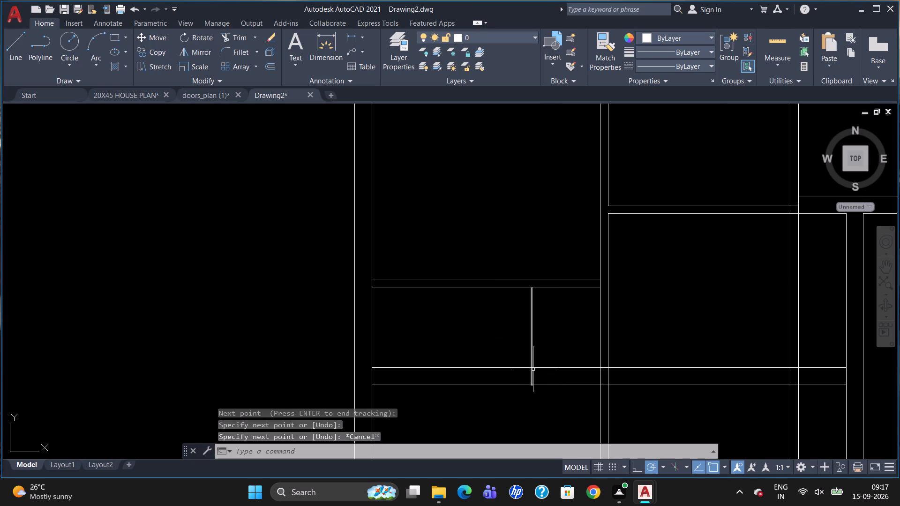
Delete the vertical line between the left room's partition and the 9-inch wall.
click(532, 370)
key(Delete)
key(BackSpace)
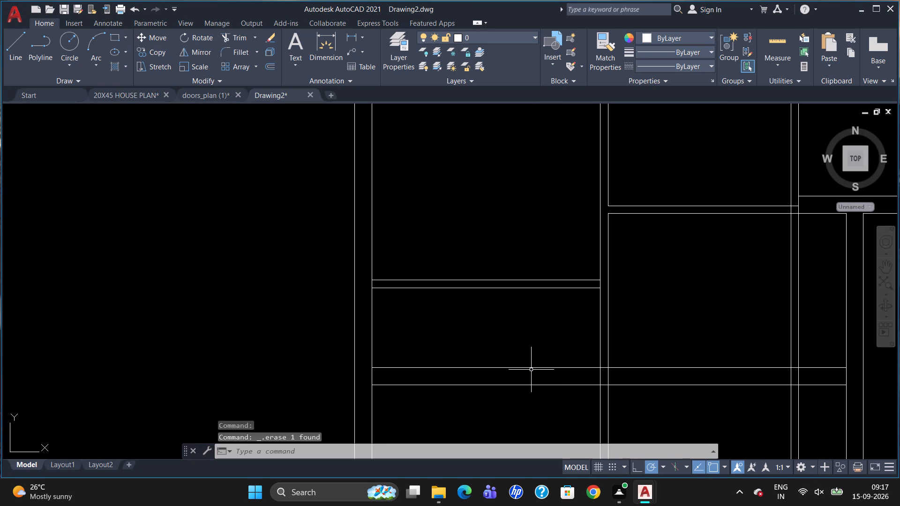
Draw a 3'-6" vertical line, tracked 3' left from the right end of the left room's partition, down to the 9-inch wall's upper line.
key(l)
key(Return)
text(TK)
key(Return)
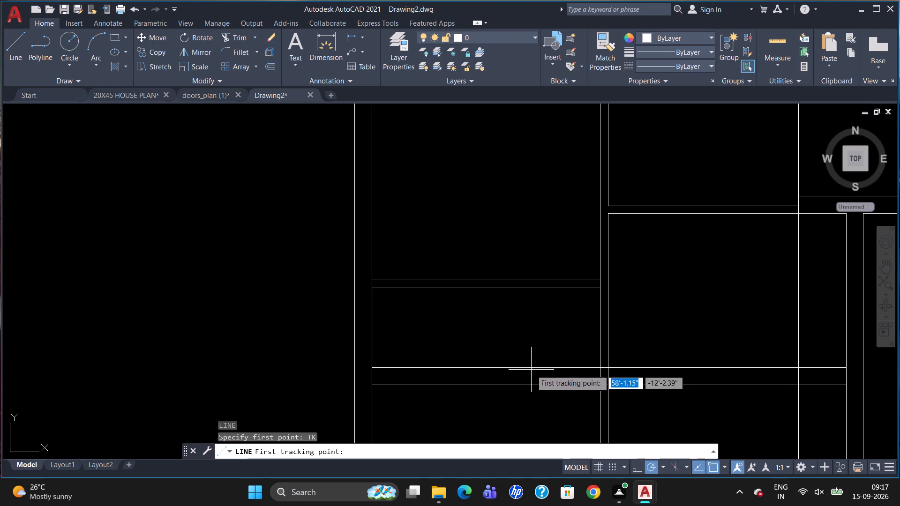
click(602, 289)
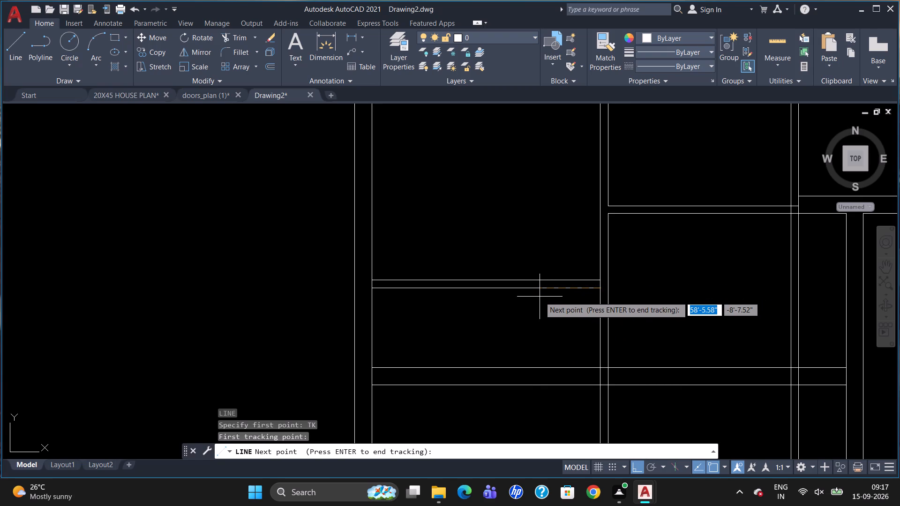
key(3)
key(apostrophe)
key(Return)
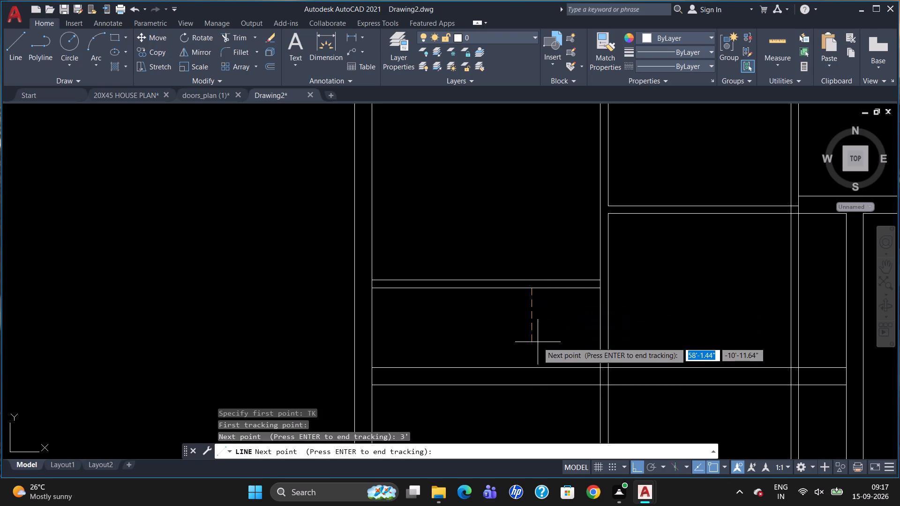
key(Return)
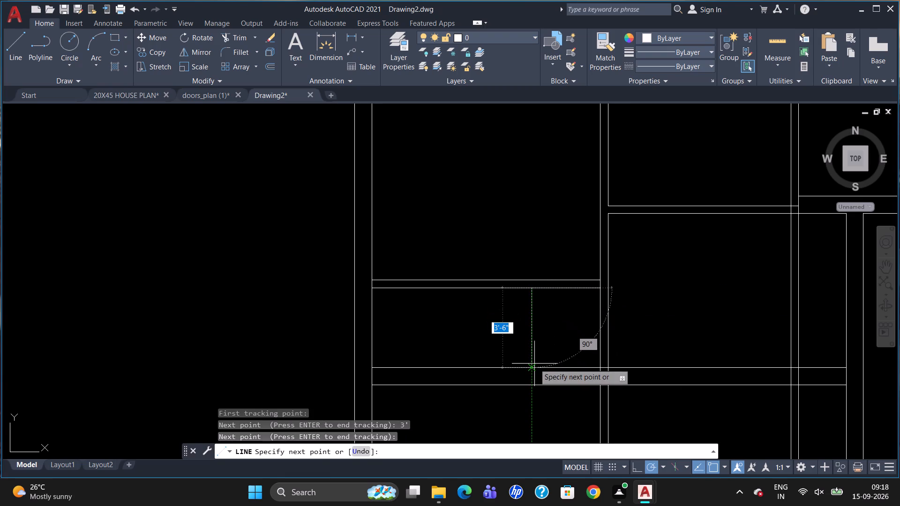
click(534, 364)
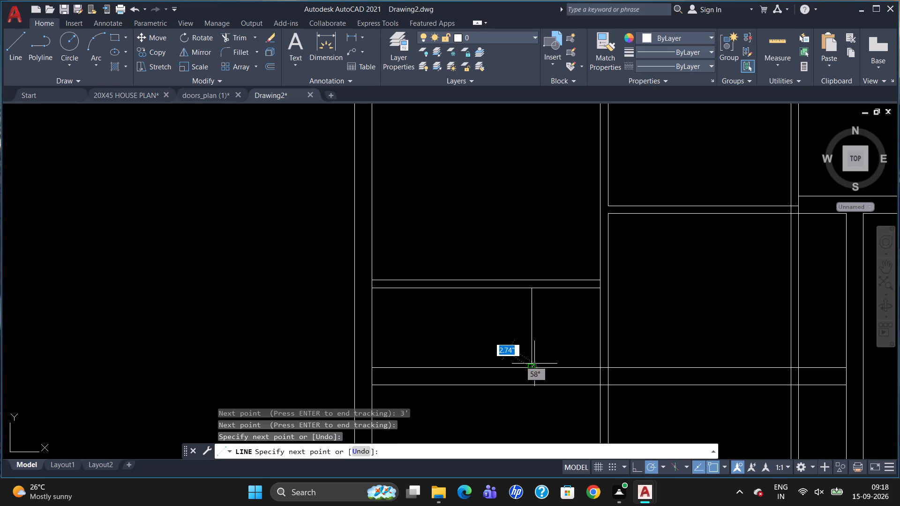
key(Escape)
Offset the new vertical line 4 inches to the left to form a small partition.
key(o)
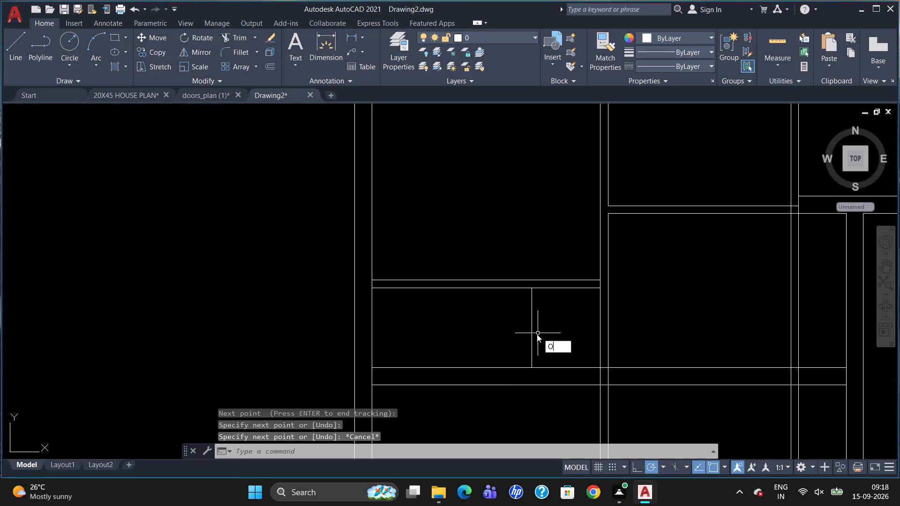
key(Return)
key(4)
key(Return)
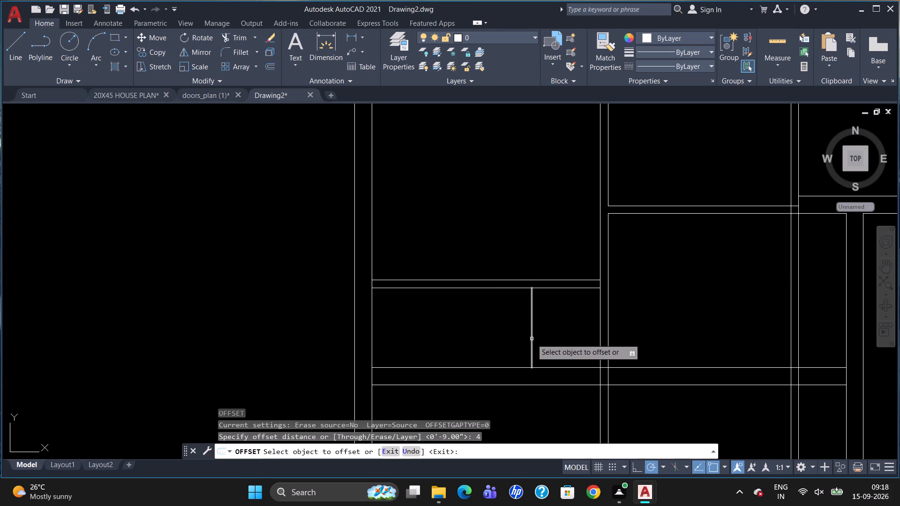
click(532, 339)
click(523, 344)
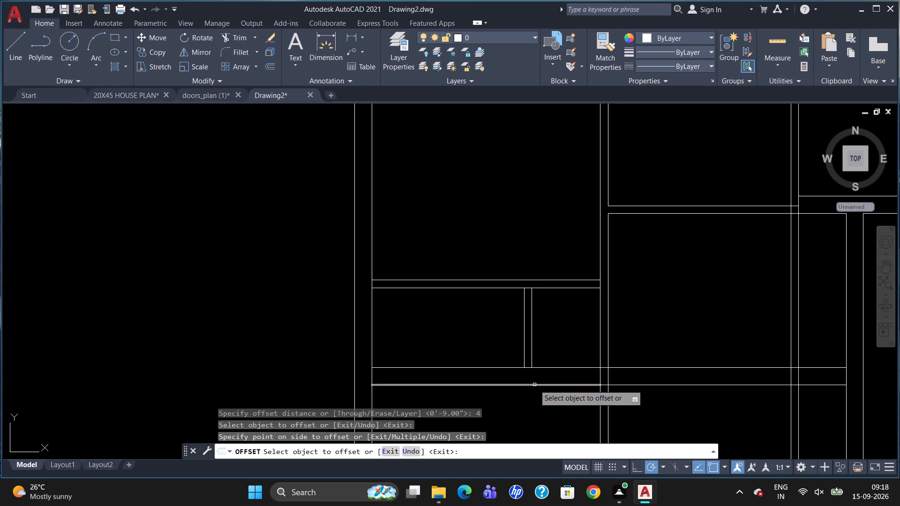
key(1)
key(Escape)
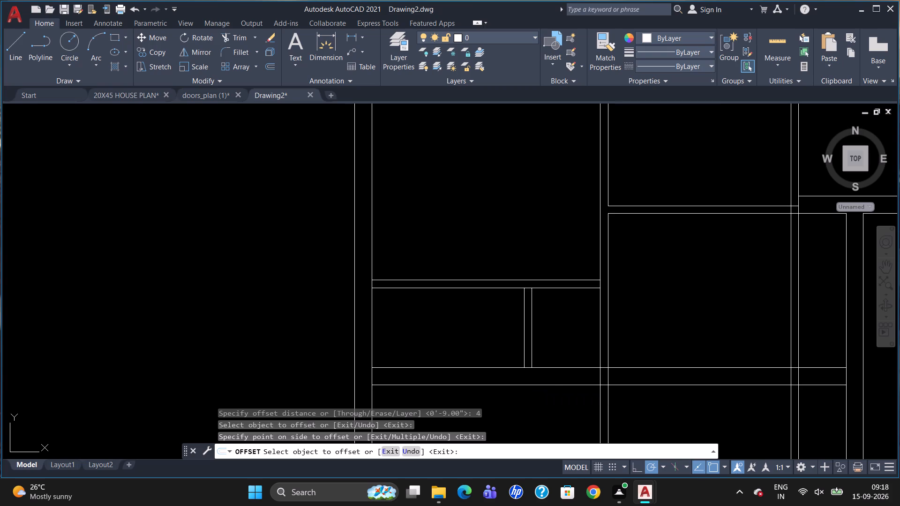
Trim the 9-inch wall's upper line between the two lines of the new small partition.
text(TR)
key(Return)
key(Return)
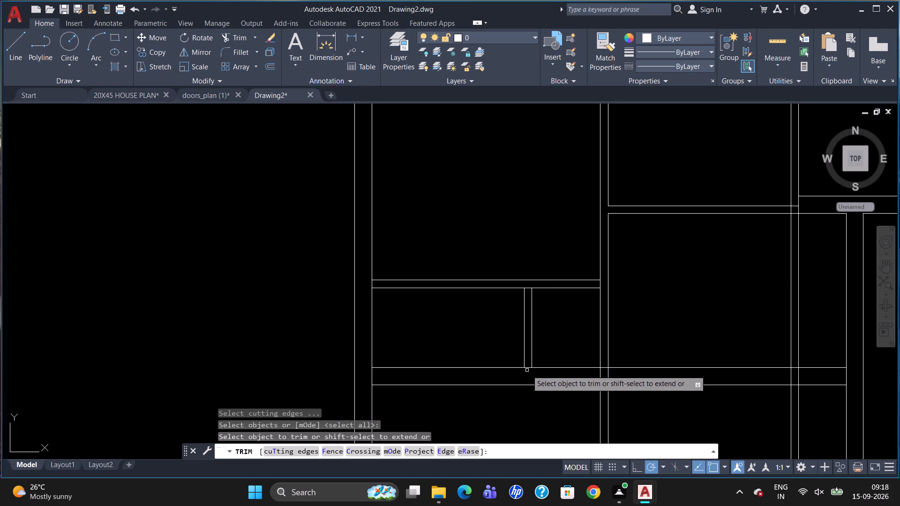
click(527, 369)
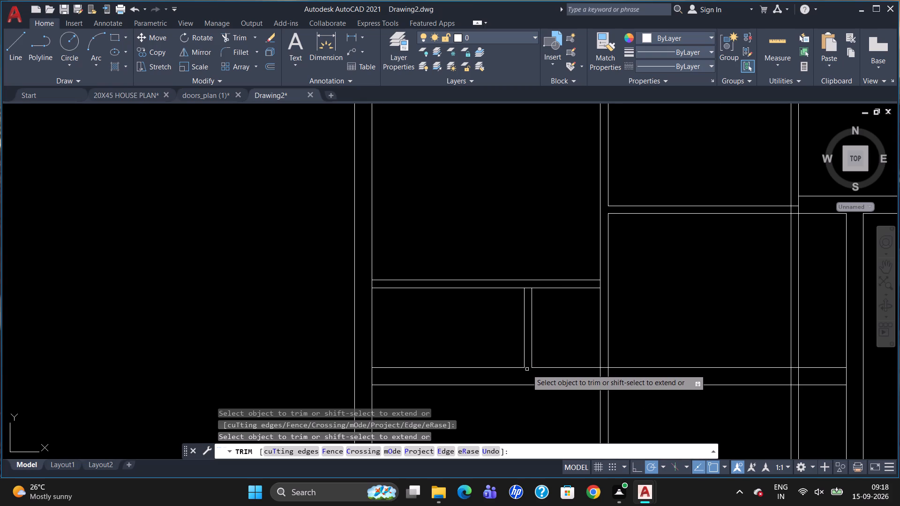
key(Escape)
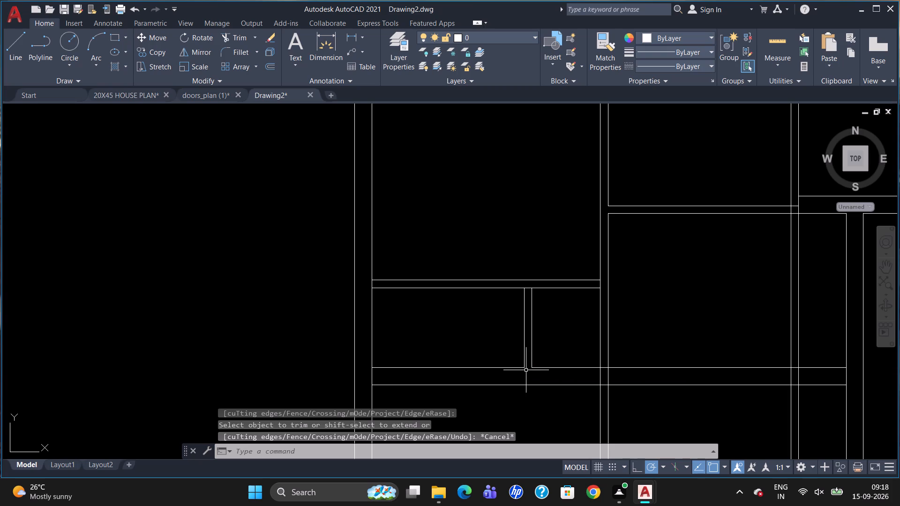
Draw a short vertical line across the 9-inch wall, just right of the small partition's right line.
key(l)
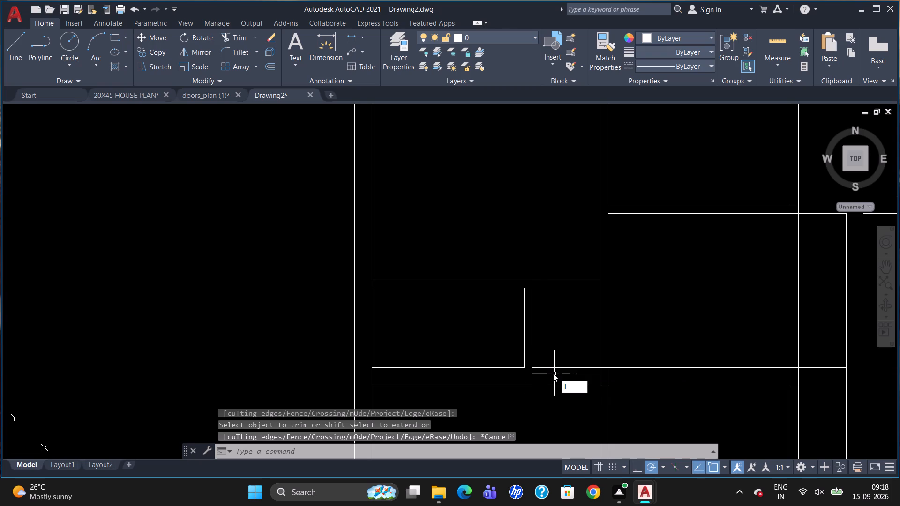
key(Return)
scroll(546, 378, up, 2)
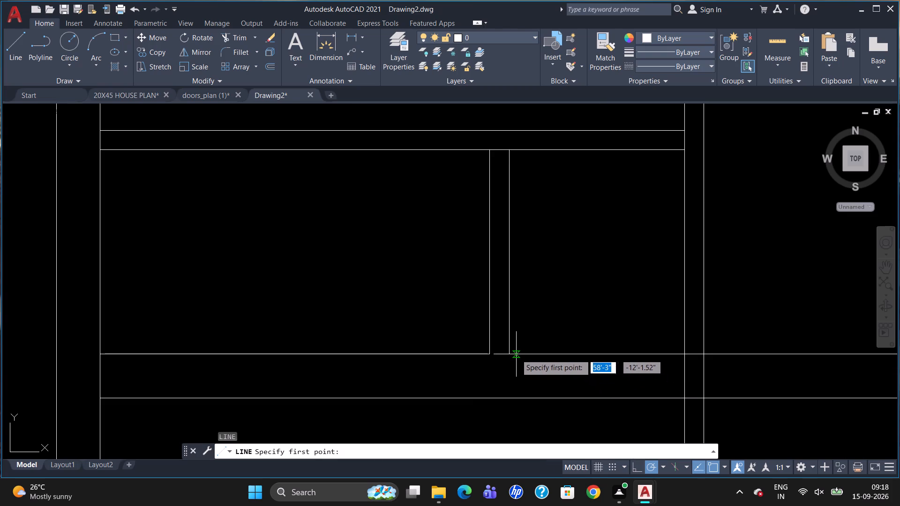
click(516, 355)
click(518, 396)
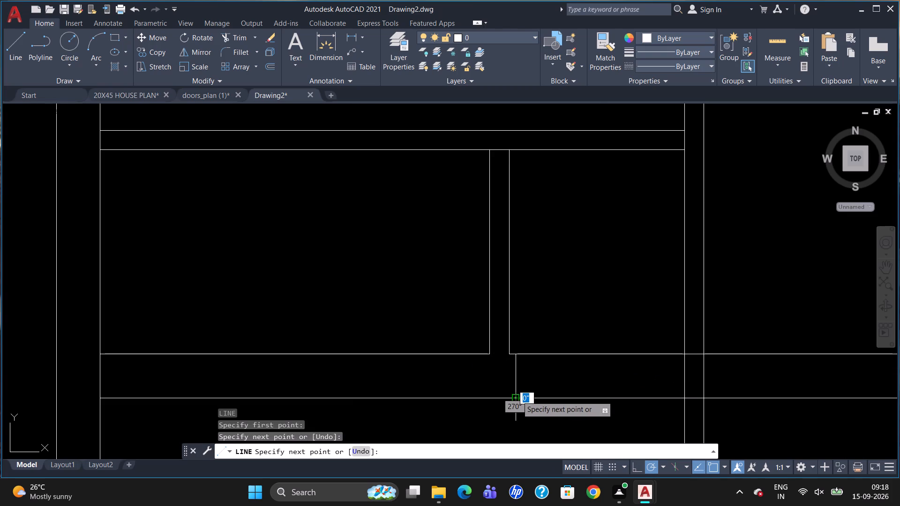
key(Escape)
Trim the 9-inch wall's lower line from the short line to the left-middle partition's right line, and that right line inside the wall.
scroll(571, 405, down, 2)
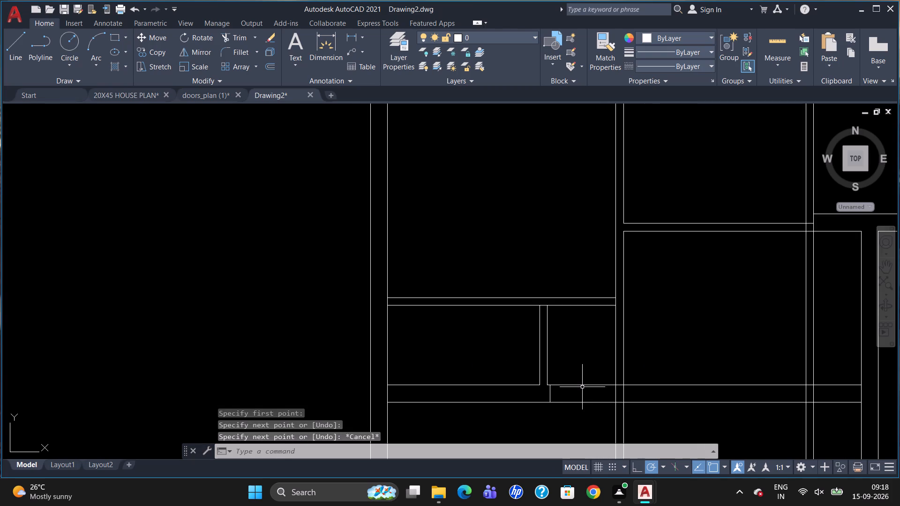
scroll(554, 359, down, 1)
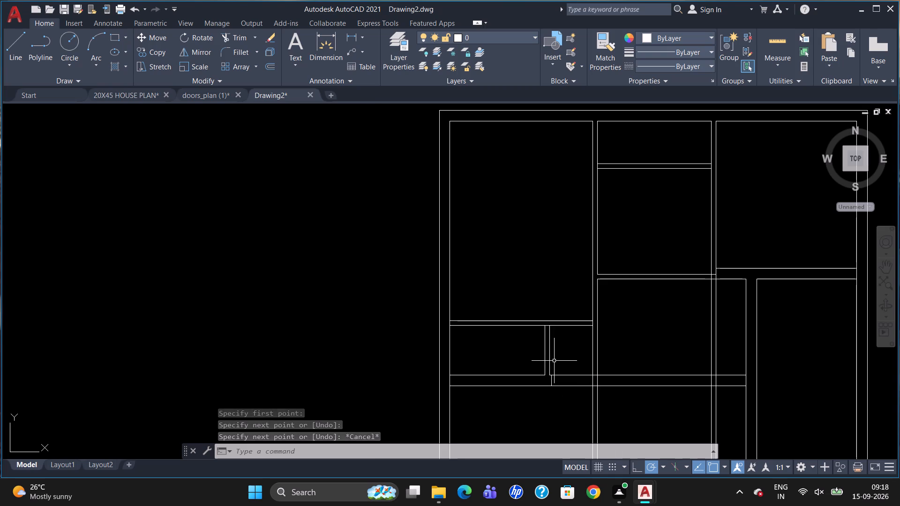
scroll(578, 328, down, 1)
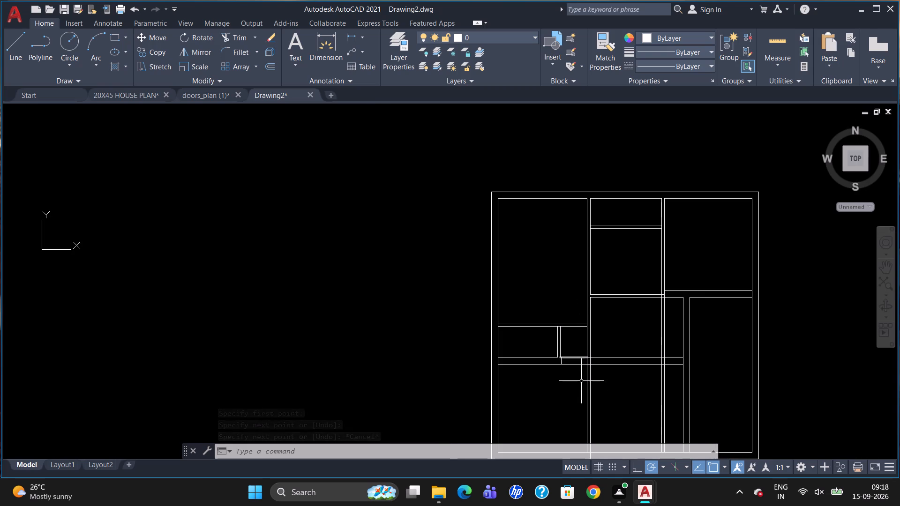
scroll(581, 391, up, 1)
text(TR)
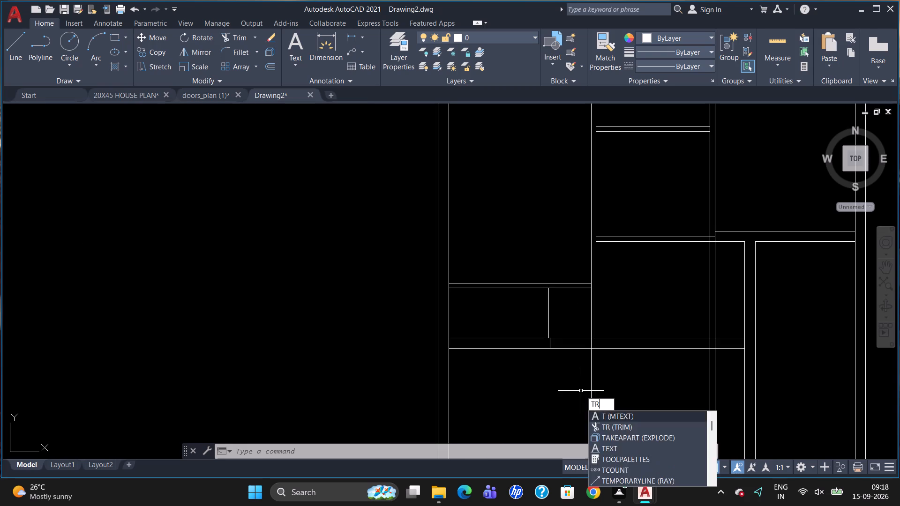
key(Return)
key(Return)
click(570, 347)
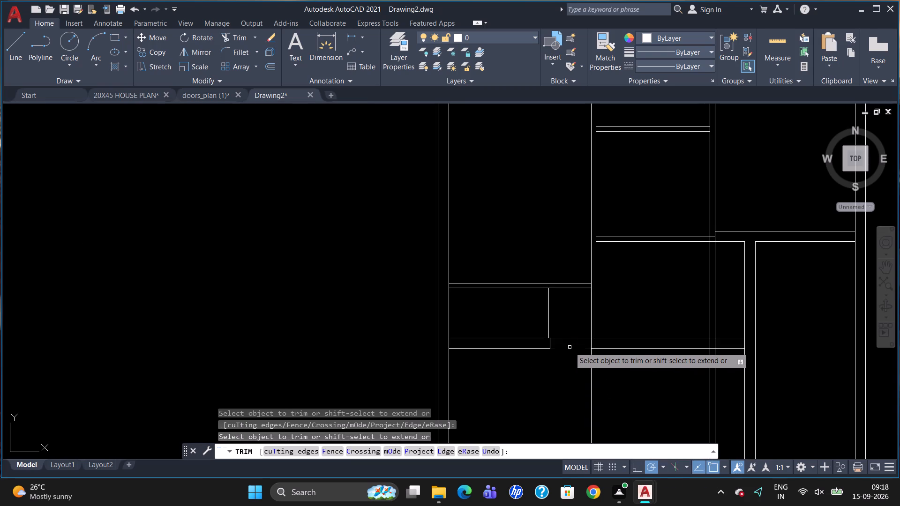
scroll(591, 361, up, 2)
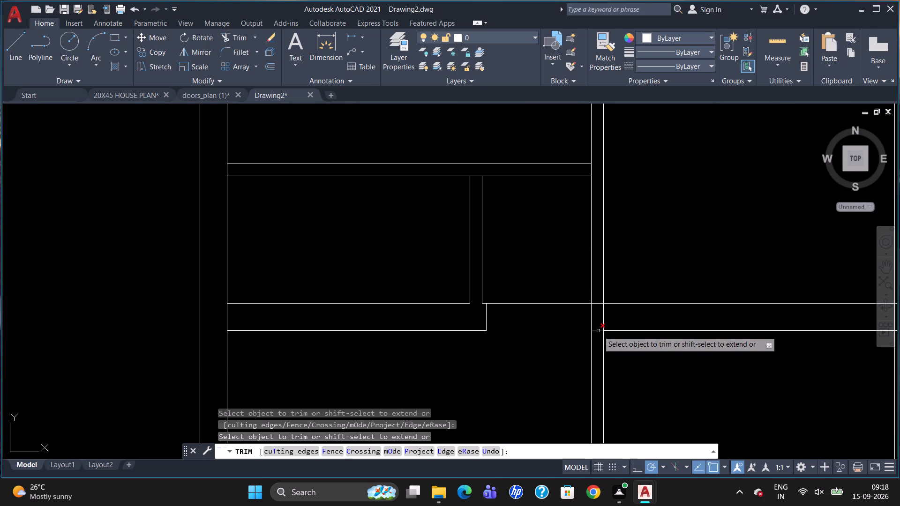
click(598, 331)
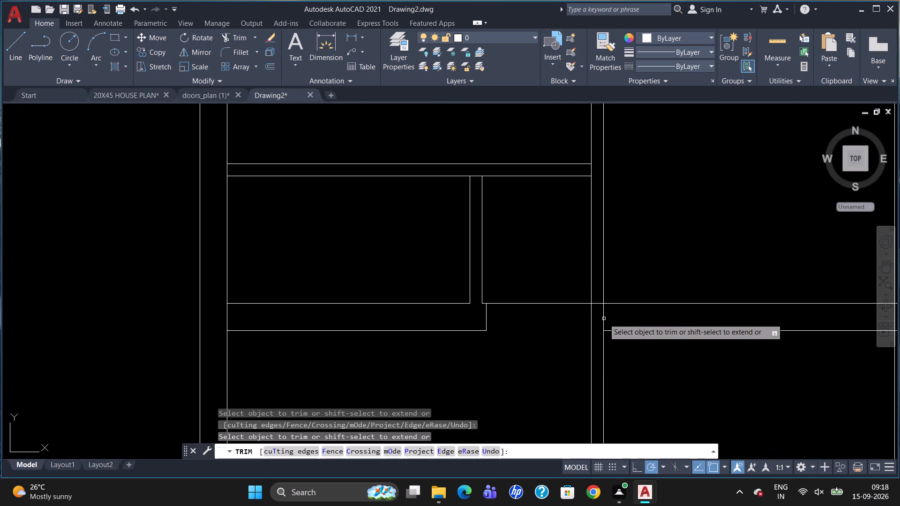
click(604, 319)
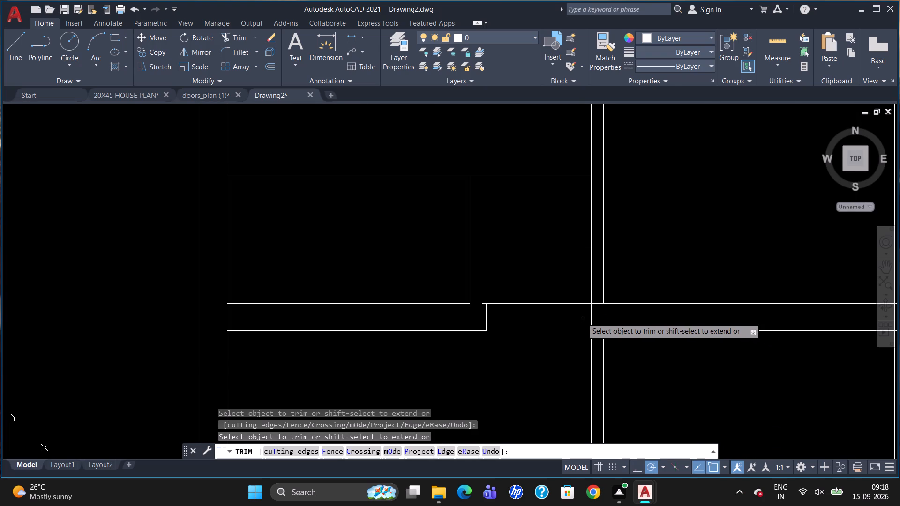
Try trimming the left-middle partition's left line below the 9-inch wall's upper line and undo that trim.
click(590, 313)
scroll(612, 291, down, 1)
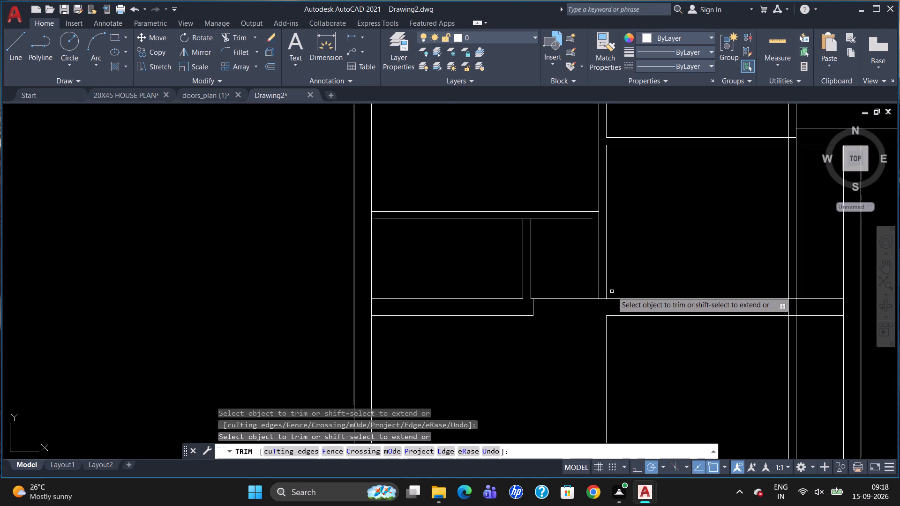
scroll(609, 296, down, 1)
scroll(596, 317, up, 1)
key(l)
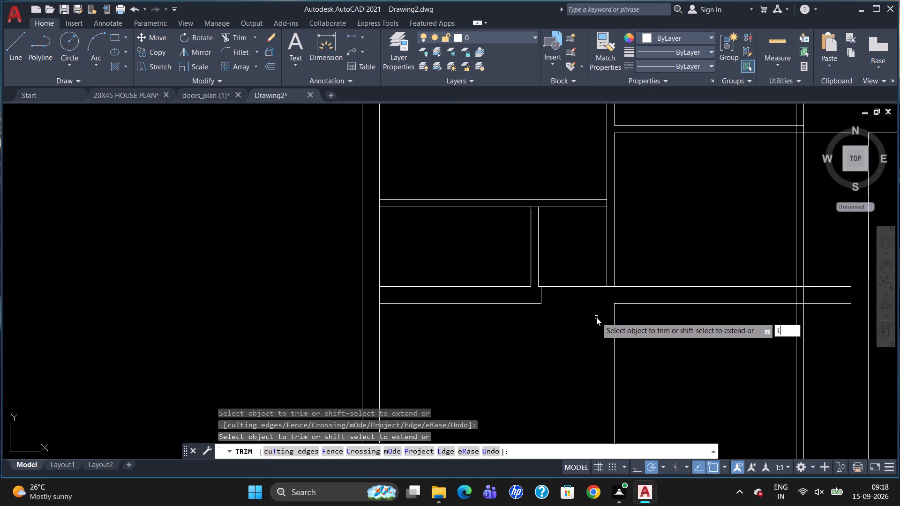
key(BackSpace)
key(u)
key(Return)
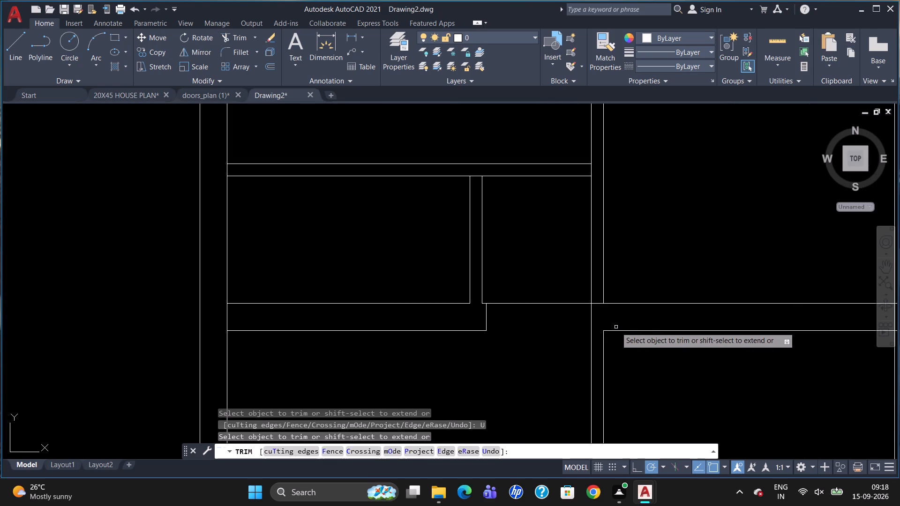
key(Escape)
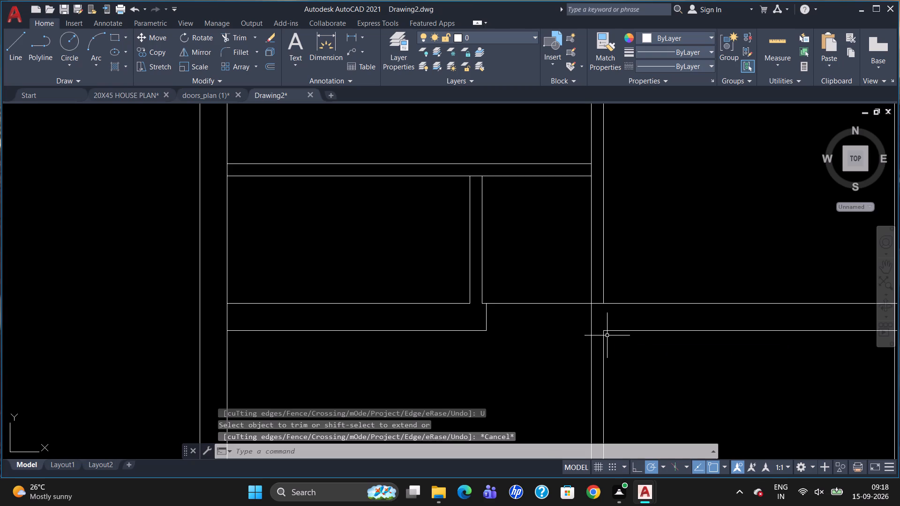
Draw a 9-inch vertical line down from the cross wall's upper line, 4 inches left of the central partition, and close it to that partition.
key(l)
key(Return)
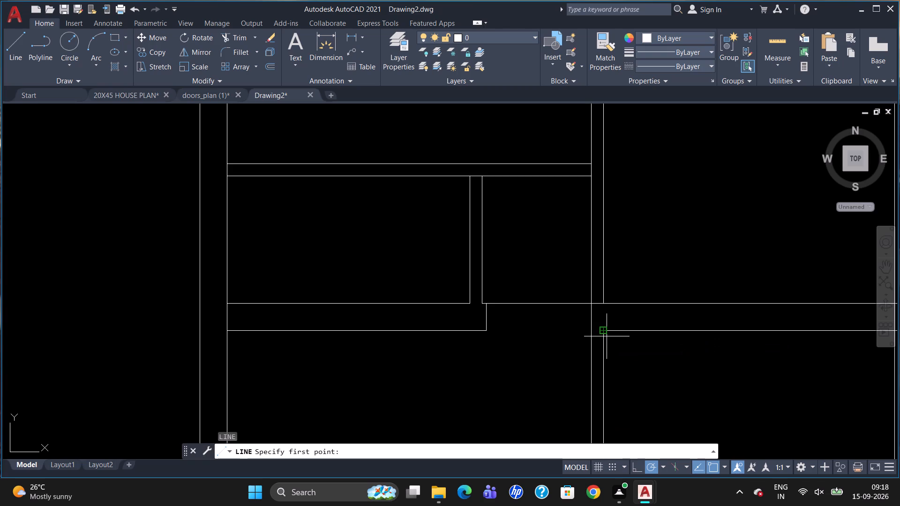
key(4)
key(BackSpace)
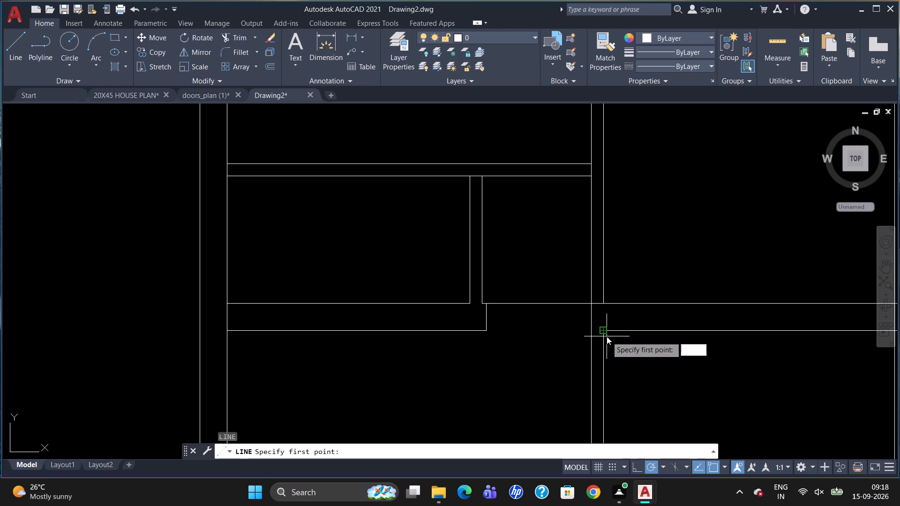
key(r)
key(BackSpace)
text(TK)
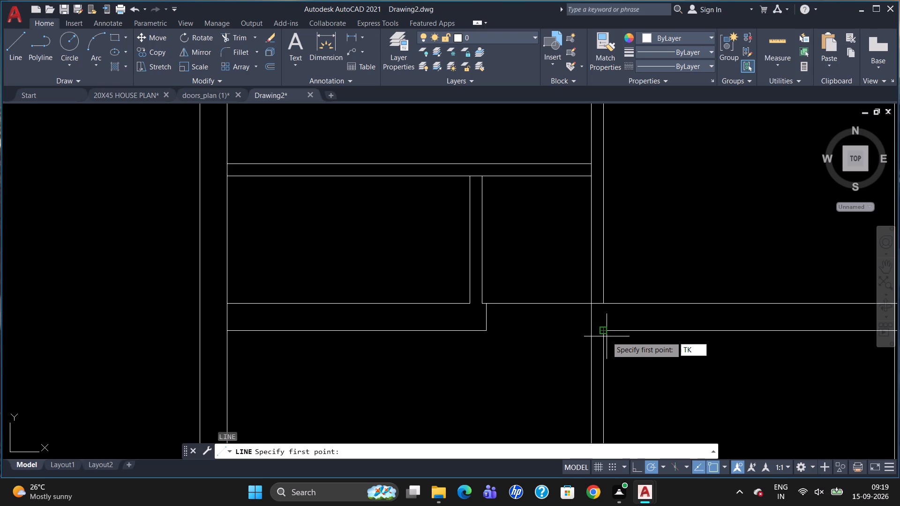
key(Return)
click(592, 304)
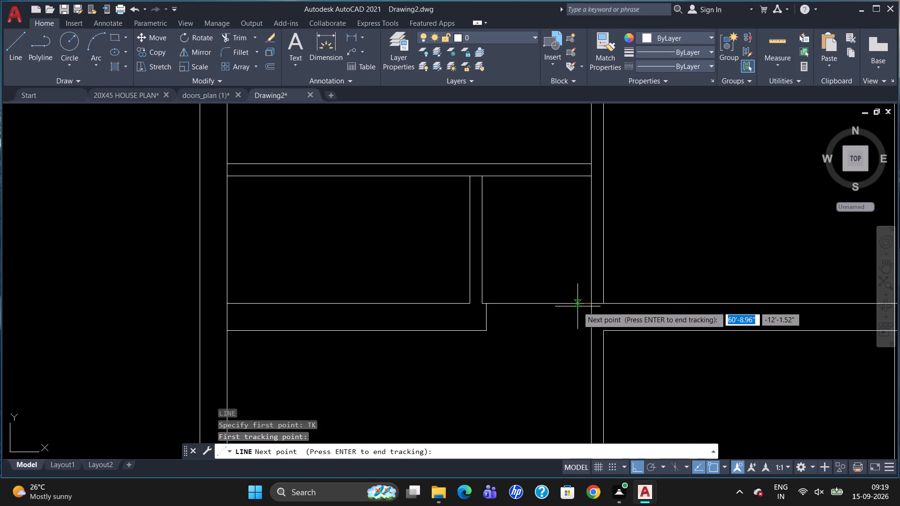
key(4)
key(Return)
key(Return)
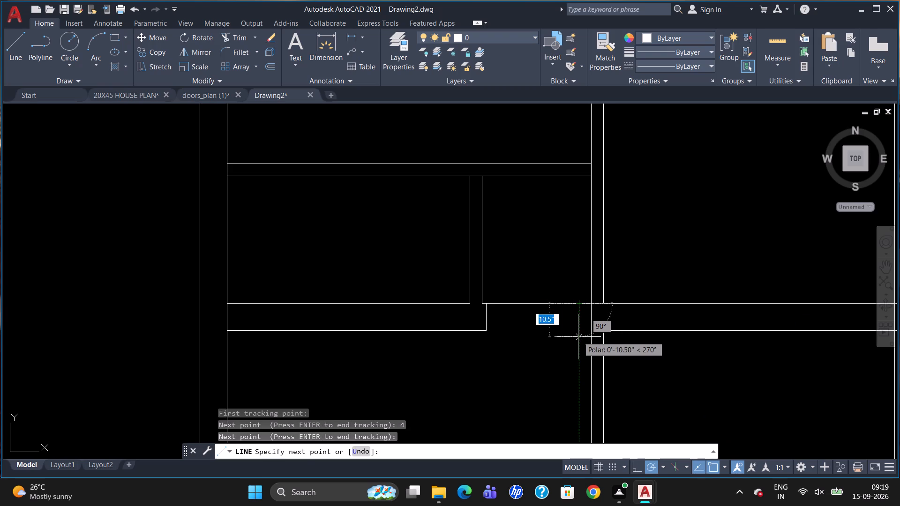
key(9)
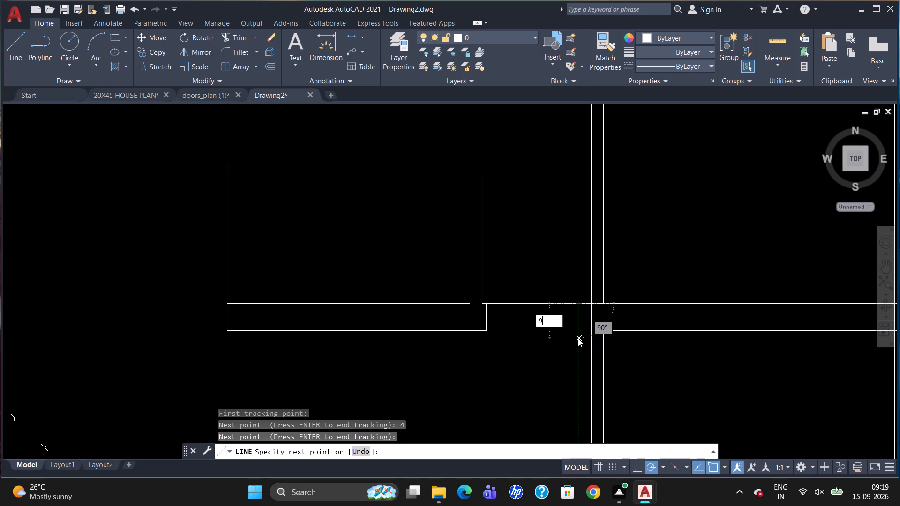
key(Return)
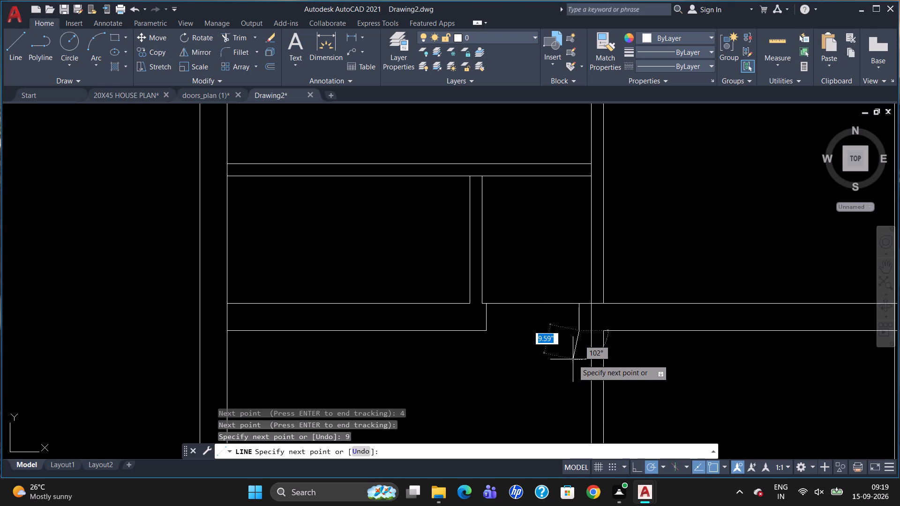
click(588, 330)
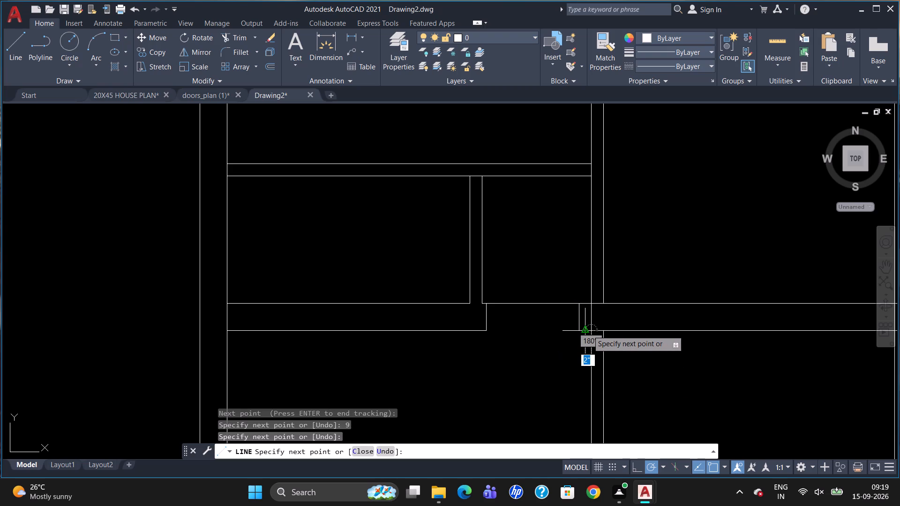
key(Escape)
Trim the central partition's left line and both lines of the partition to its right where they cross the 9-inch wall.
scroll(615, 304, down, 1)
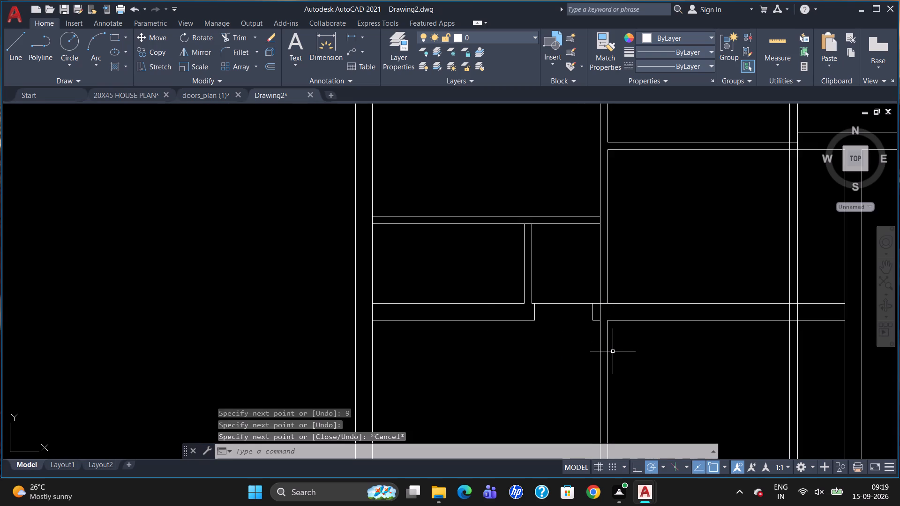
text(TR)
key(Return)
key(Return)
click(599, 311)
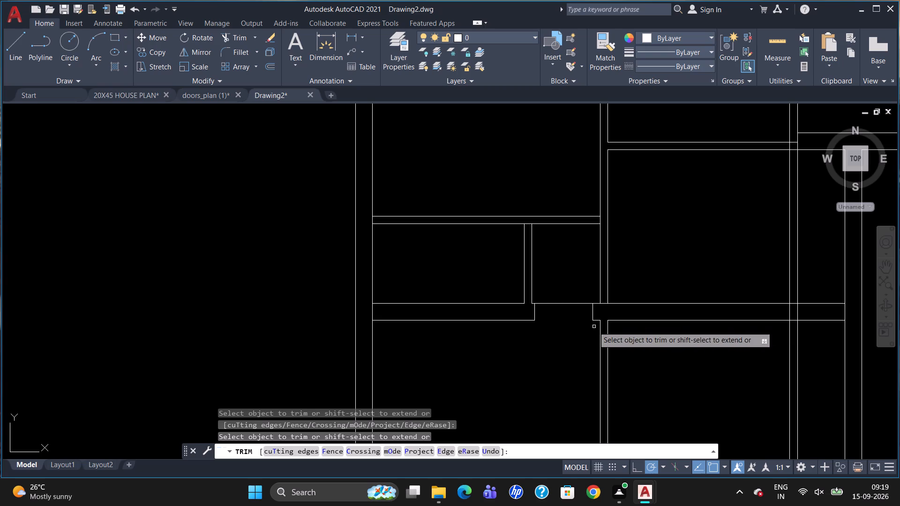
scroll(575, 326, down, 1)
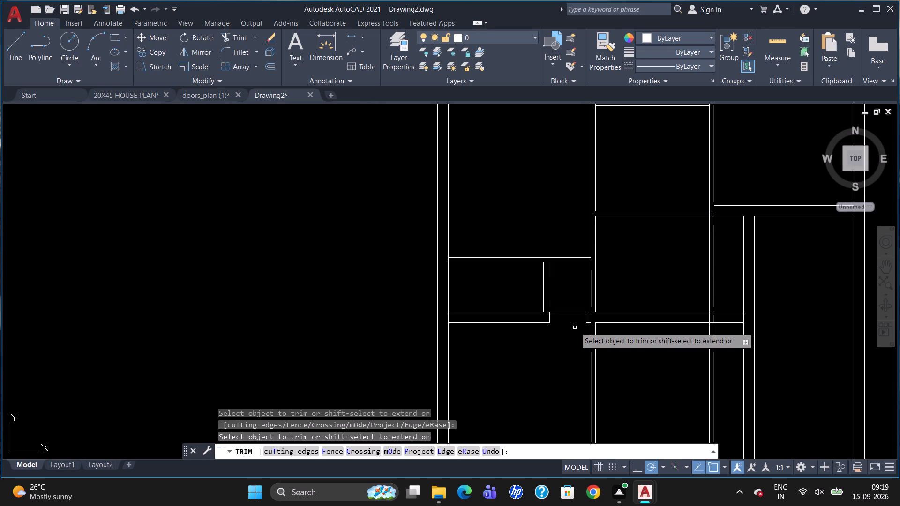
click(714, 316)
click(710, 319)
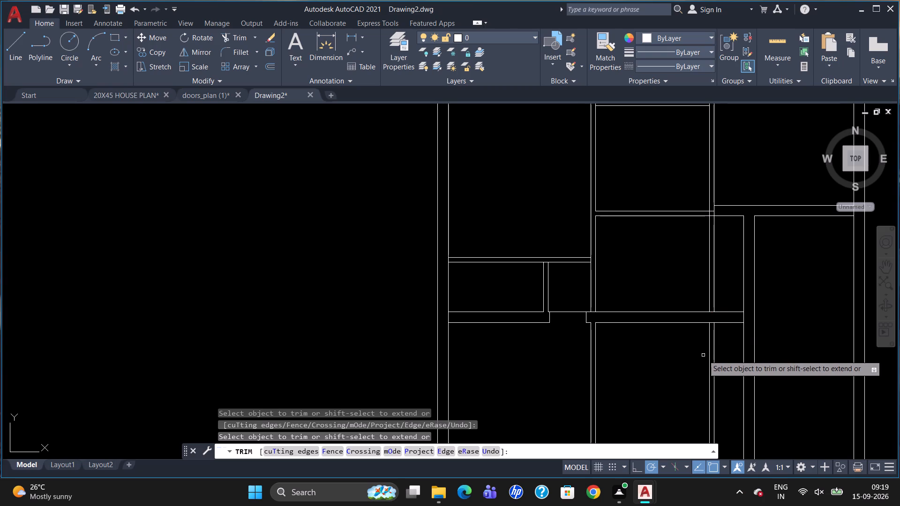
key(Escape)
Draw a vertical line across the 9-inch wall, 3' right of the central partition's right line.
key(l)
key(Return)
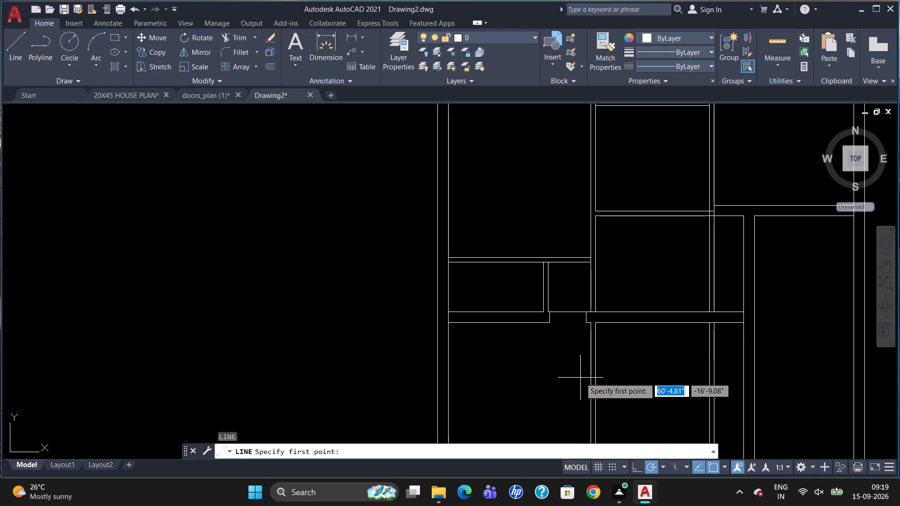
text(TK)
key(Return)
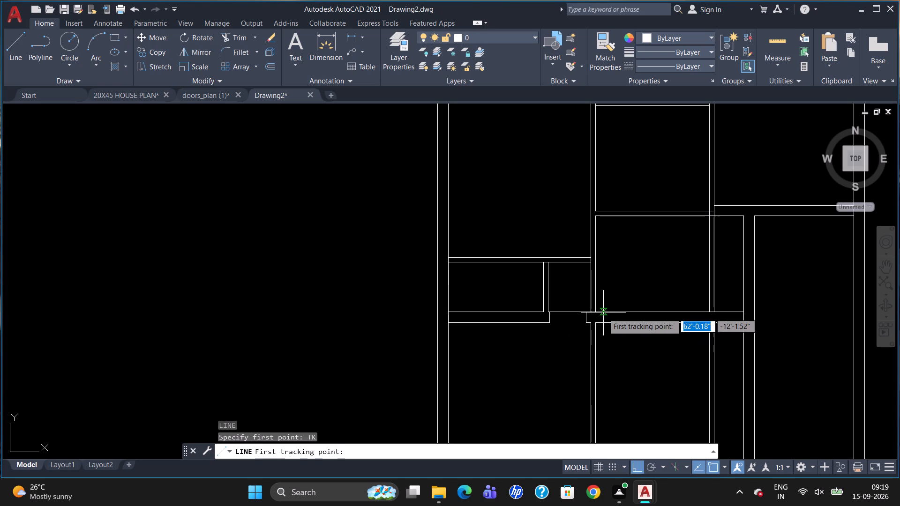
click(596, 310)
text(3')
key(Return)
key(Return)
scroll(632, 331, up, 2)
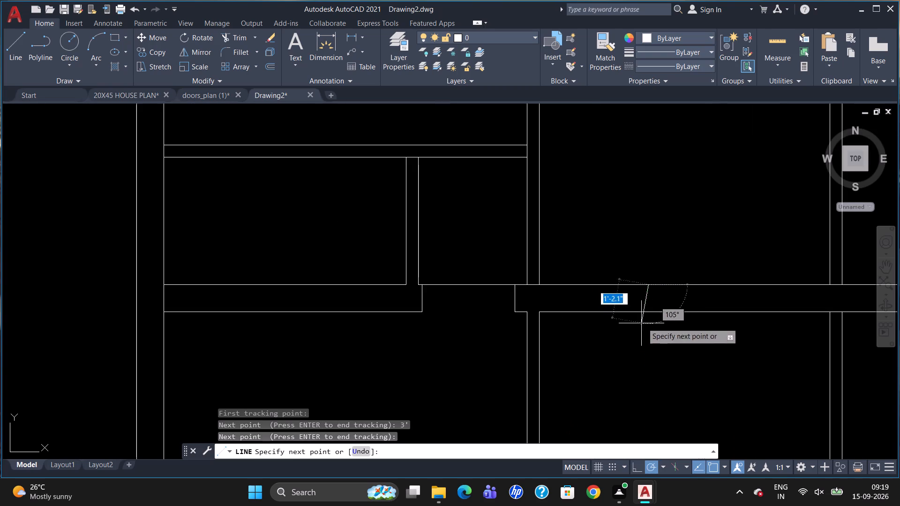
click(646, 314)
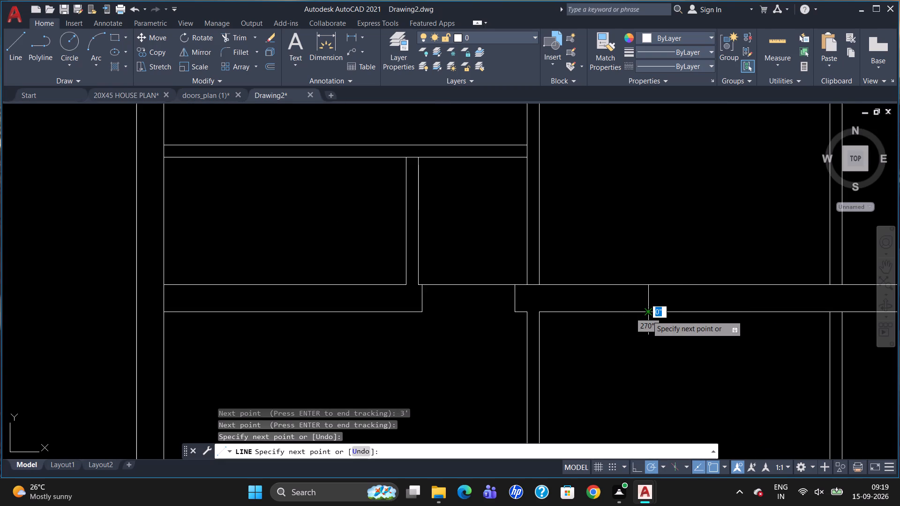
key(Escape)
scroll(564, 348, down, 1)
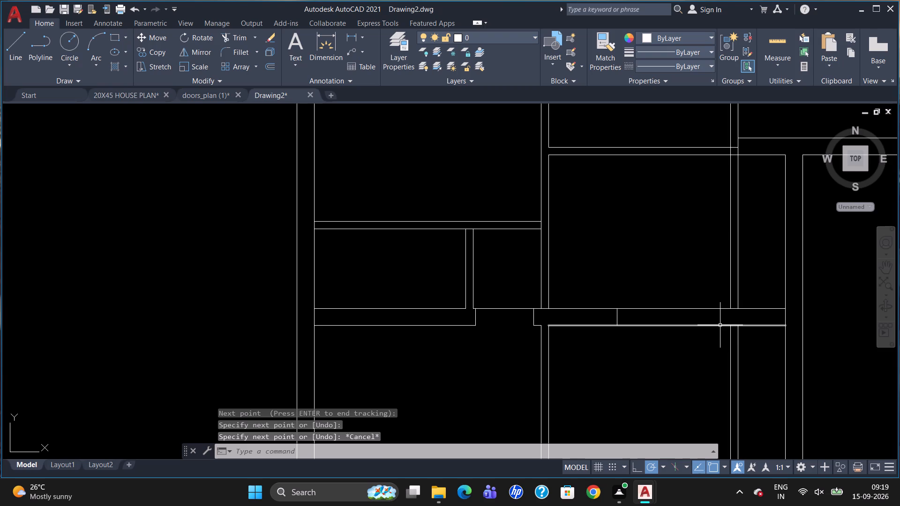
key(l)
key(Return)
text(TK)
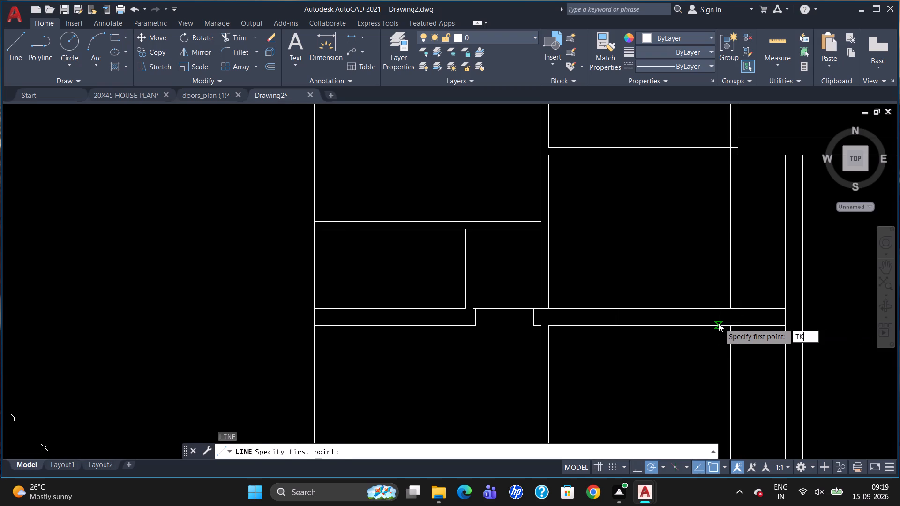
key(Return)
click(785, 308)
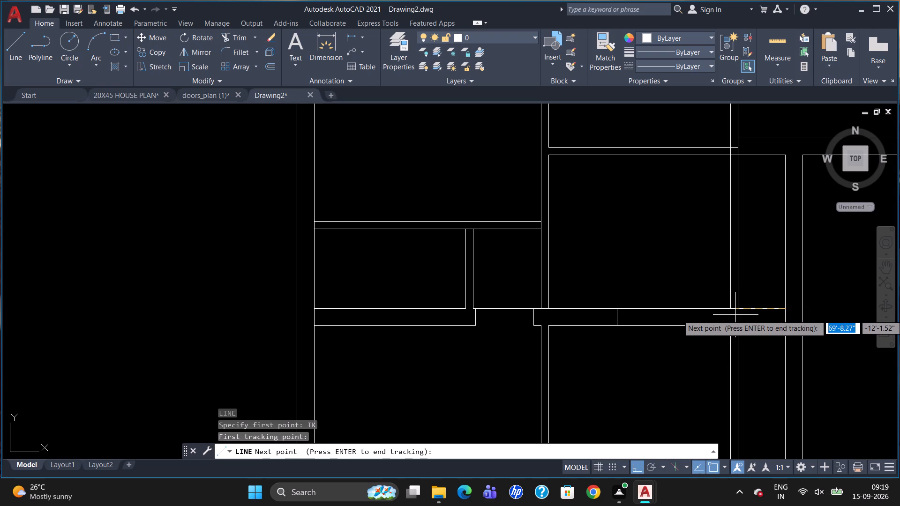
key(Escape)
Offset the new vertical line across the 9-inch wall 3' to the right.
key(o)
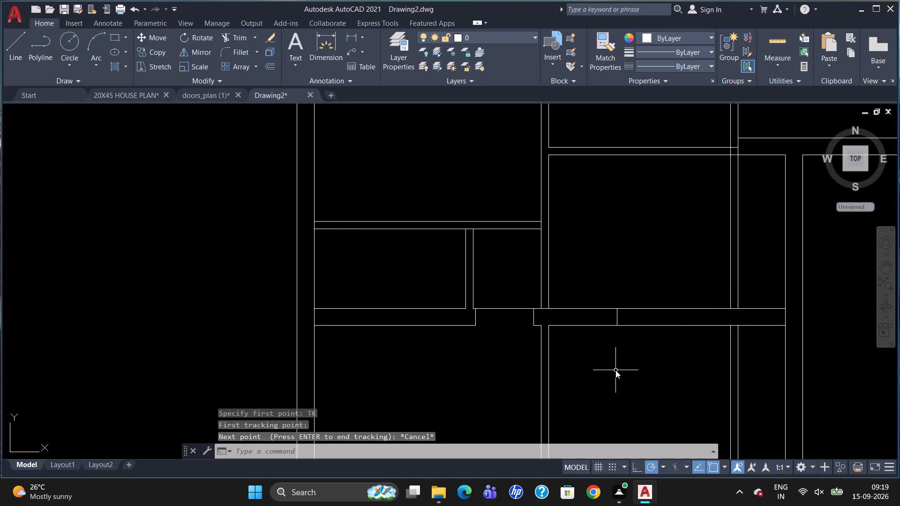
key(Return)
text(3')
key(Return)
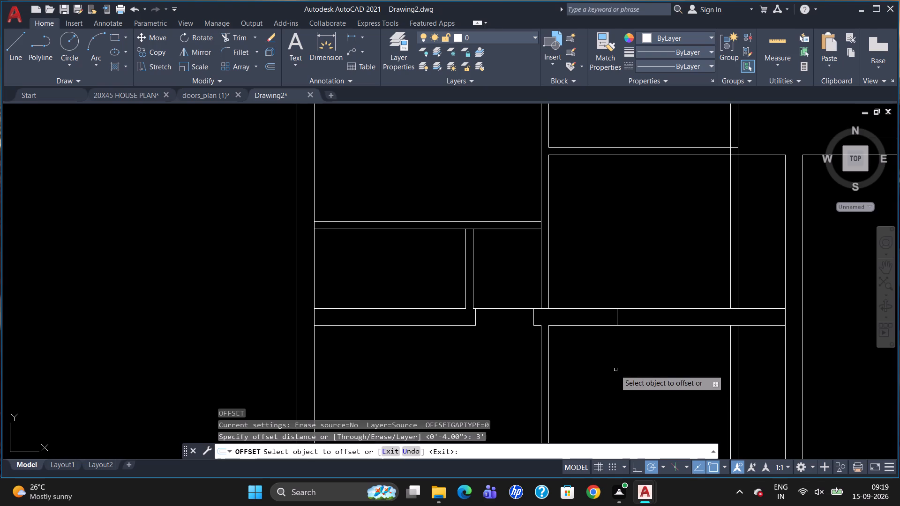
click(617, 317)
click(686, 323)
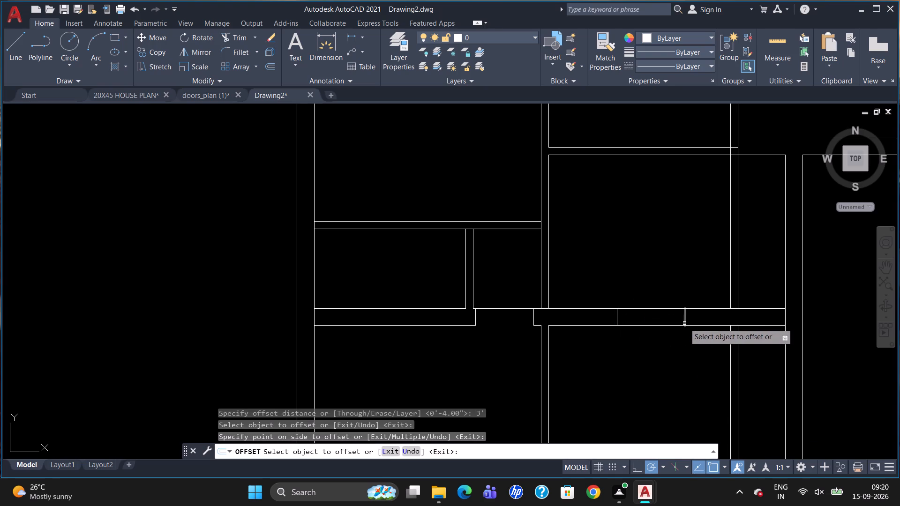
key(Escape)
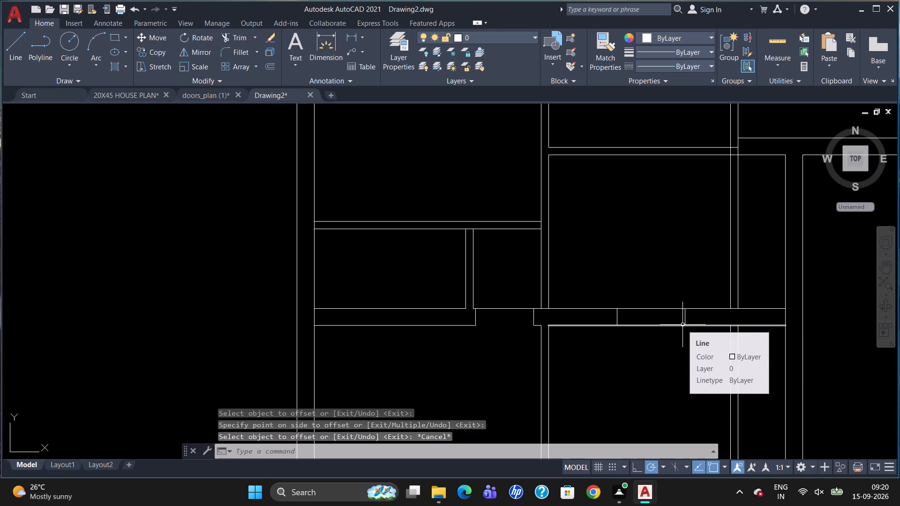
Trim the right vertical wall's left line where it crosses the end of the 9-inch cross wall.
text(TR)
key(Return)
key(Return)
click(784, 318)
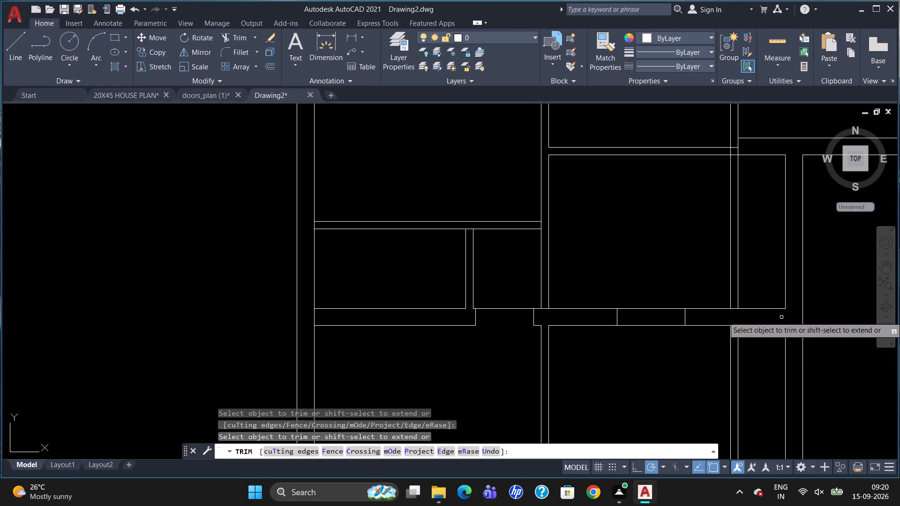
scroll(745, 260, down, 1)
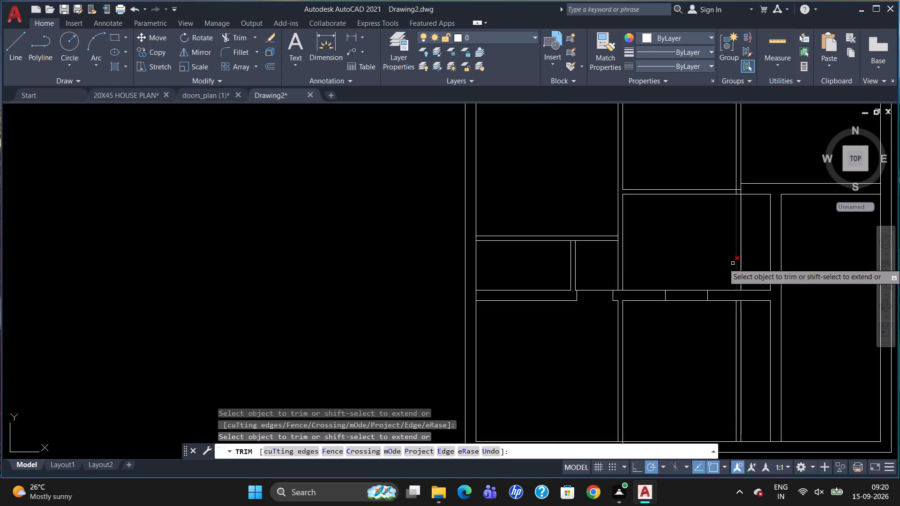
scroll(723, 262, down, 1)
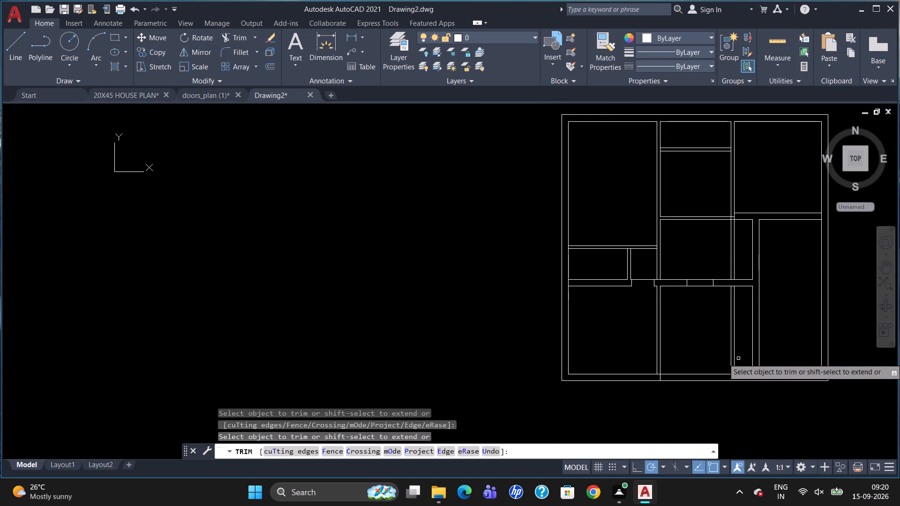
key(Escape)
Delete both lines of the vertical partition in the lower middle room, below the 9-inch cross wall.
click(733, 323)
click(731, 329)
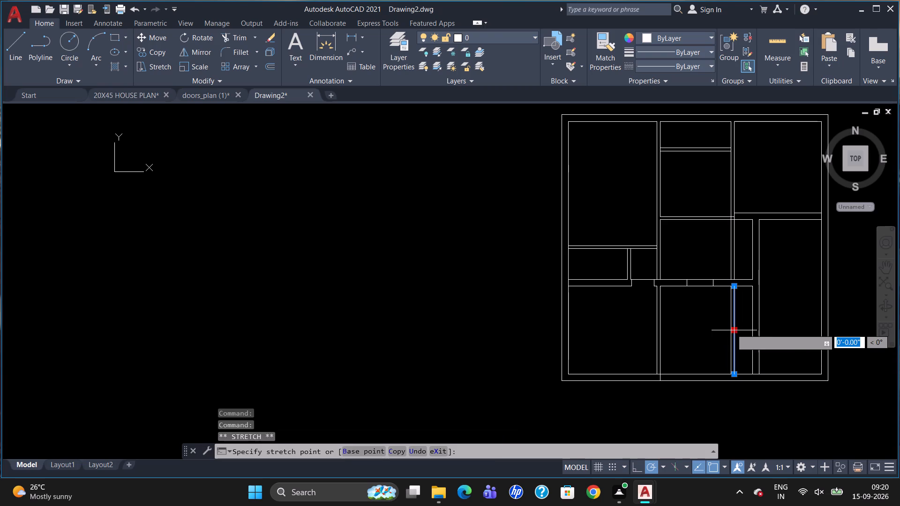
key(Delete)
key(Delete)
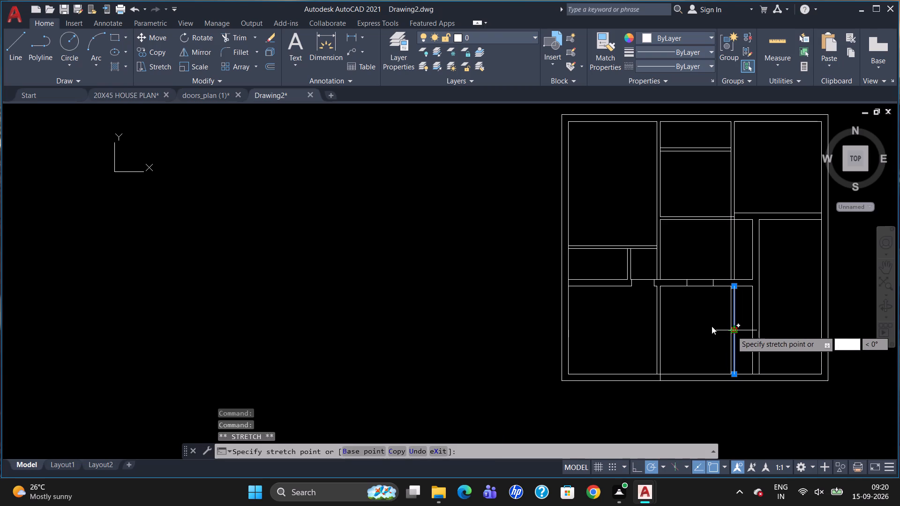
key(Delete)
key(Escape)
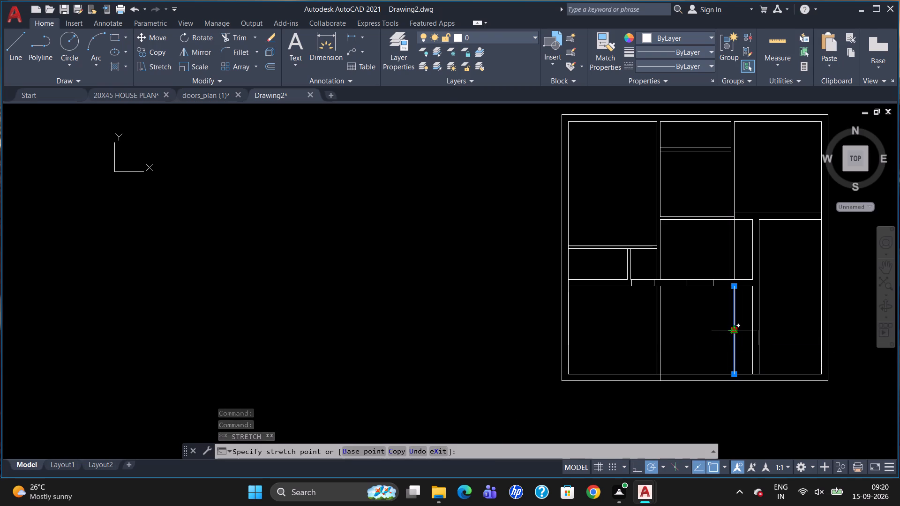
key(Delete)
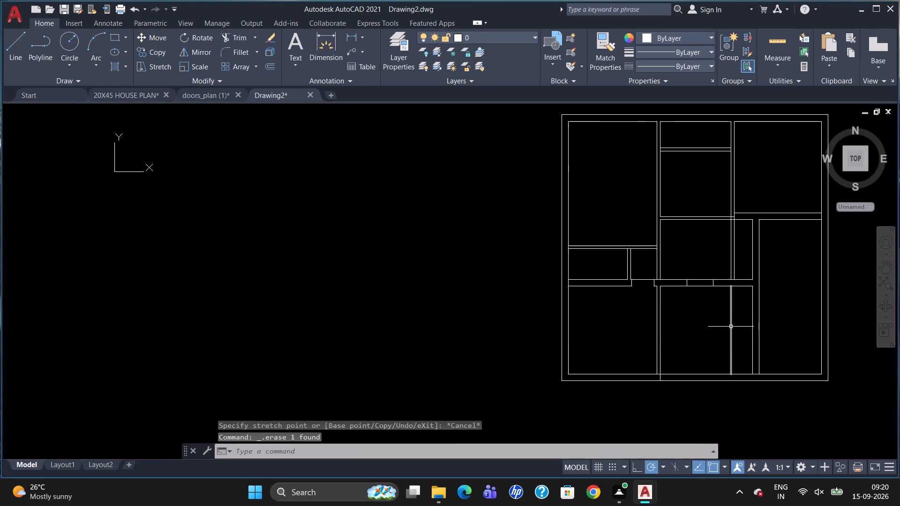
click(729, 327)
key(Delete)
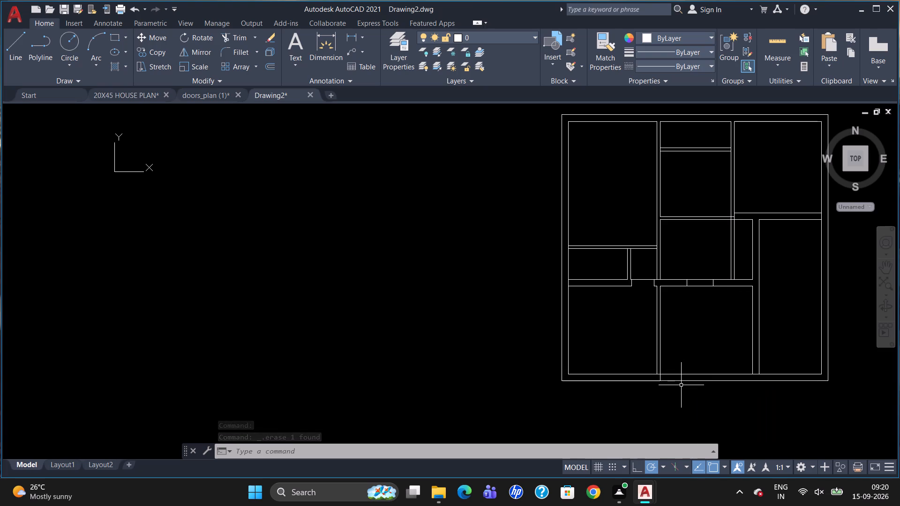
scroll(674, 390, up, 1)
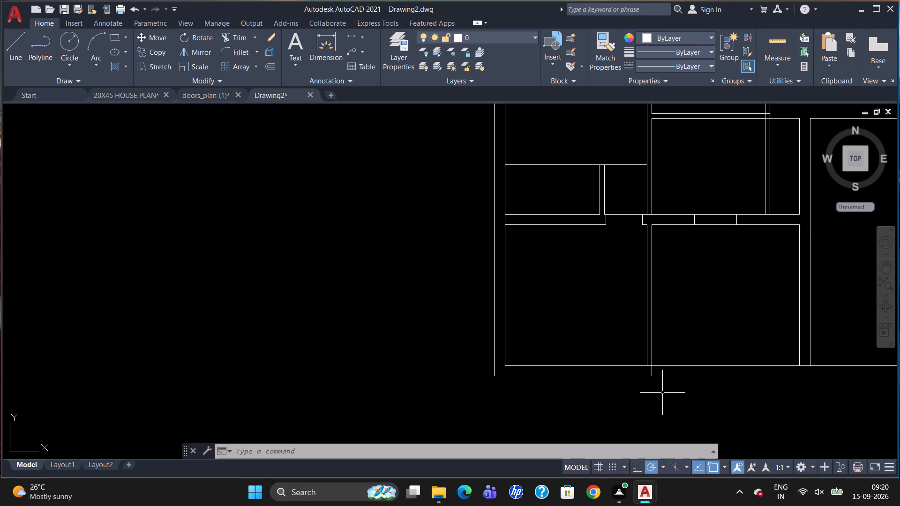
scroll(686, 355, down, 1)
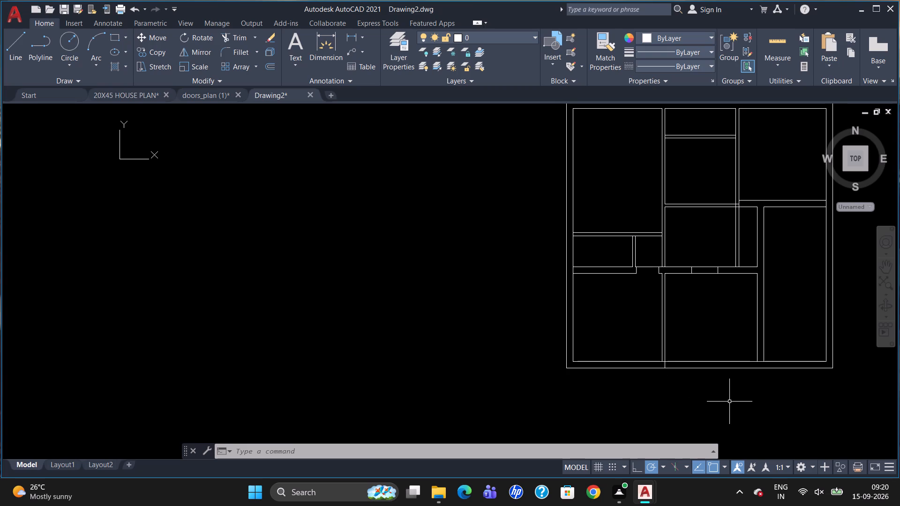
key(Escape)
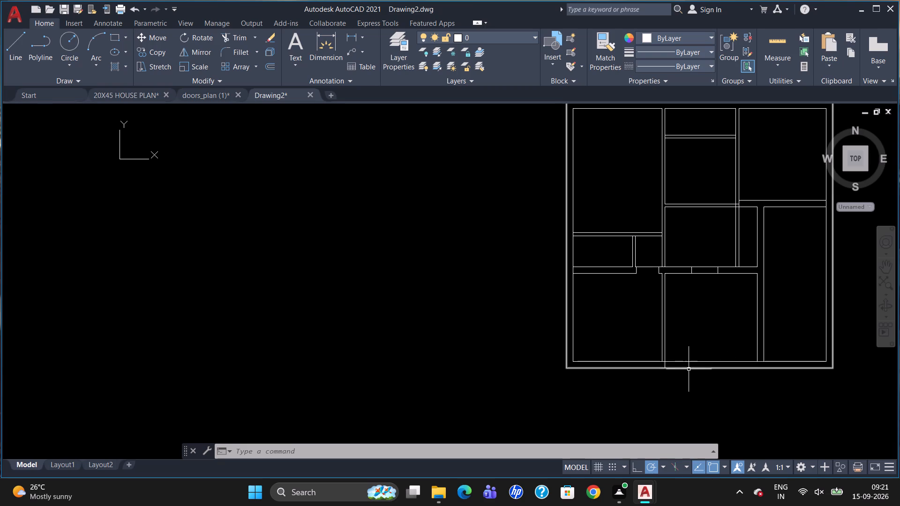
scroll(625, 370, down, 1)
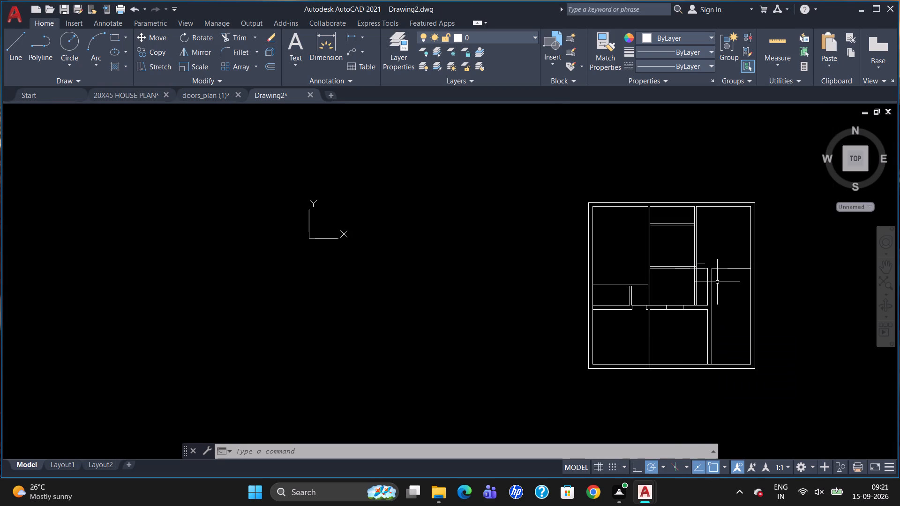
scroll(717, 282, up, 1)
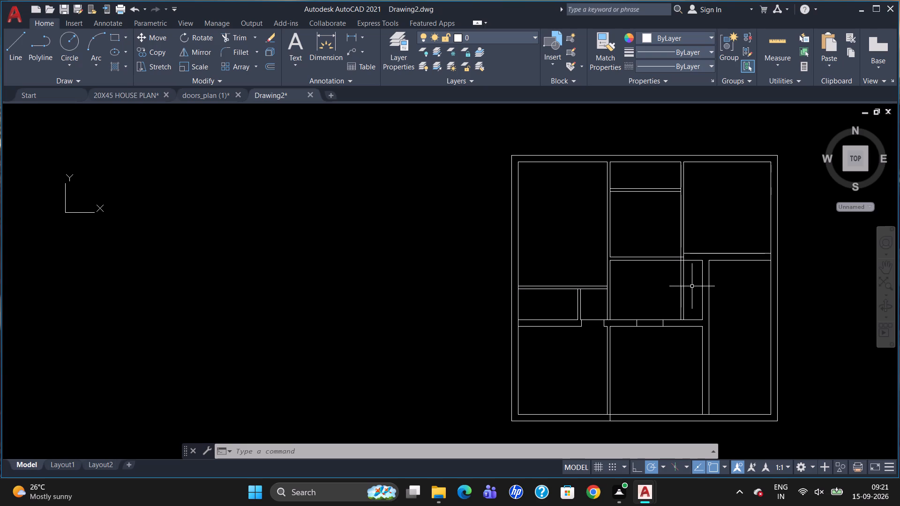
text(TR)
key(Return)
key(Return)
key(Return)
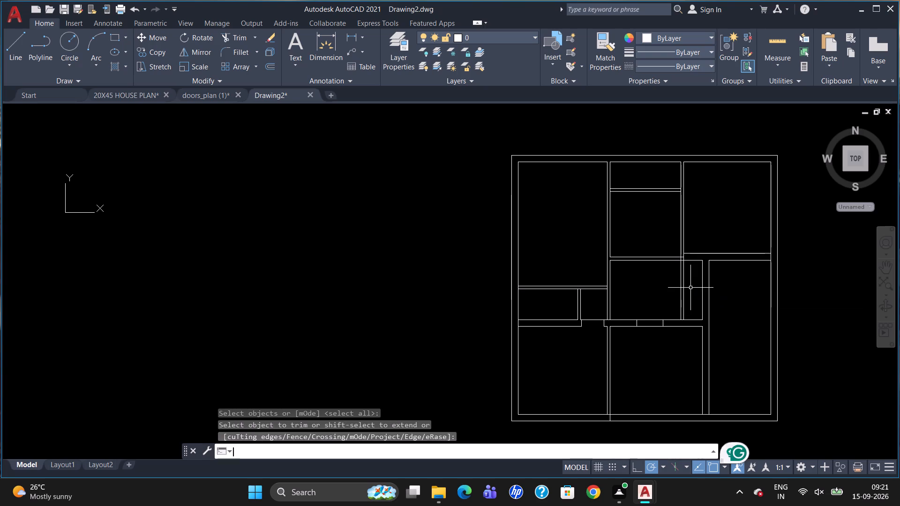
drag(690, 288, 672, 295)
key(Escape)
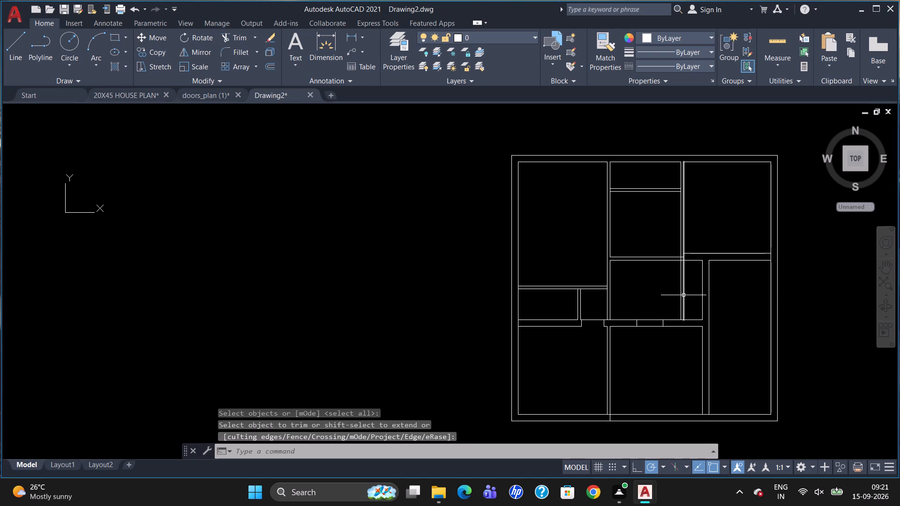
Trim both lines of the right vertical partition where they run through the central room, down to the 9-inch cross wall.
text(TR)
key(Return)
key(Return)
click(681, 290)
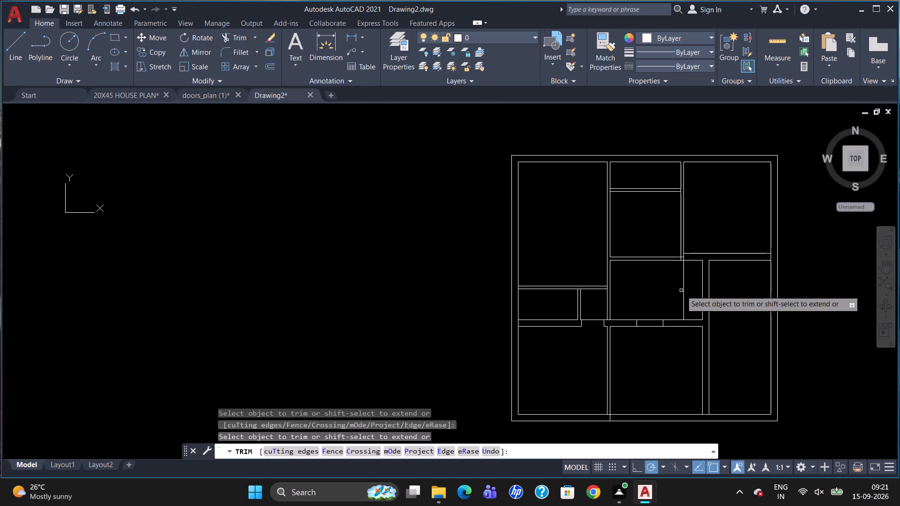
click(683, 290)
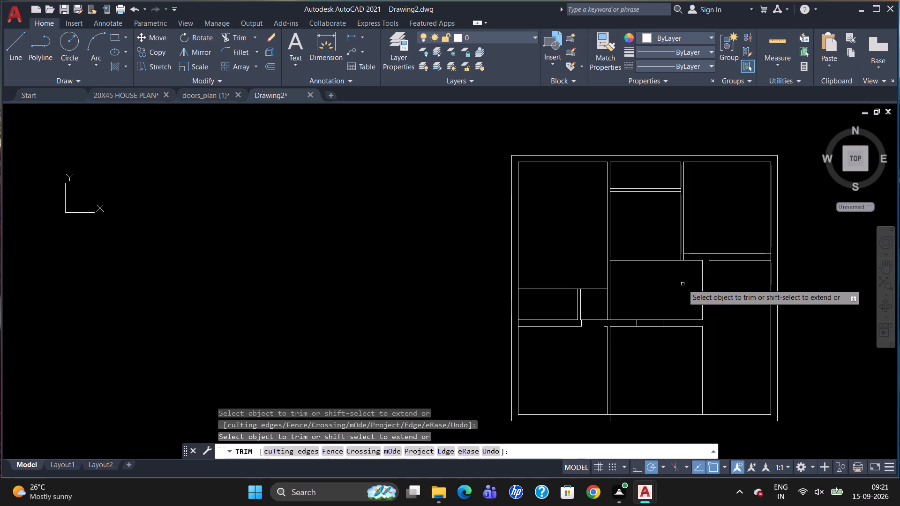
scroll(671, 302, down, 1)
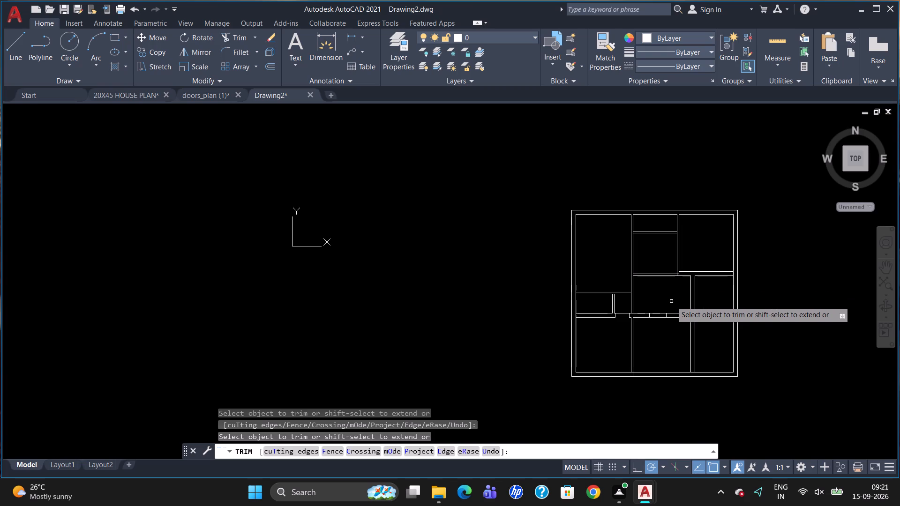
scroll(671, 301, up, 1)
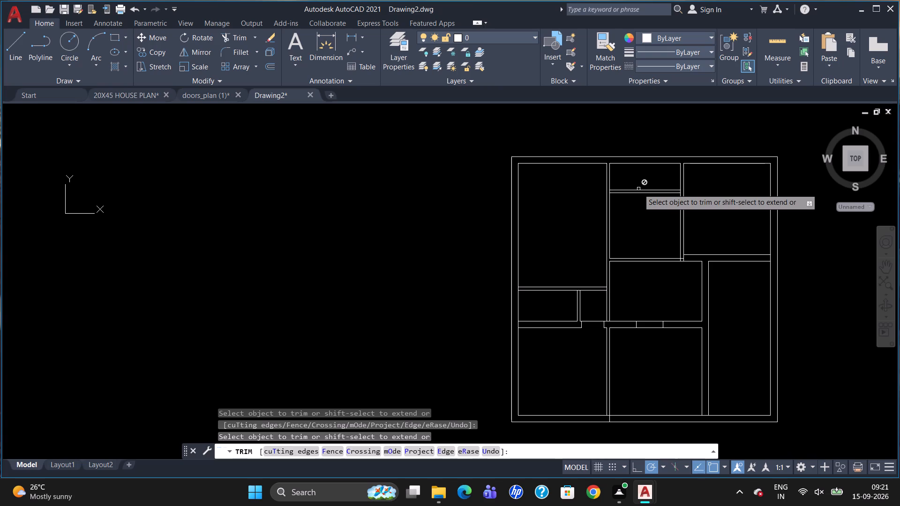
key(Escape)
Draw a vertical line about 7'-5" long through the middle of the upper central room, between its two horizontal partitions.
scroll(615, 132, up, 1)
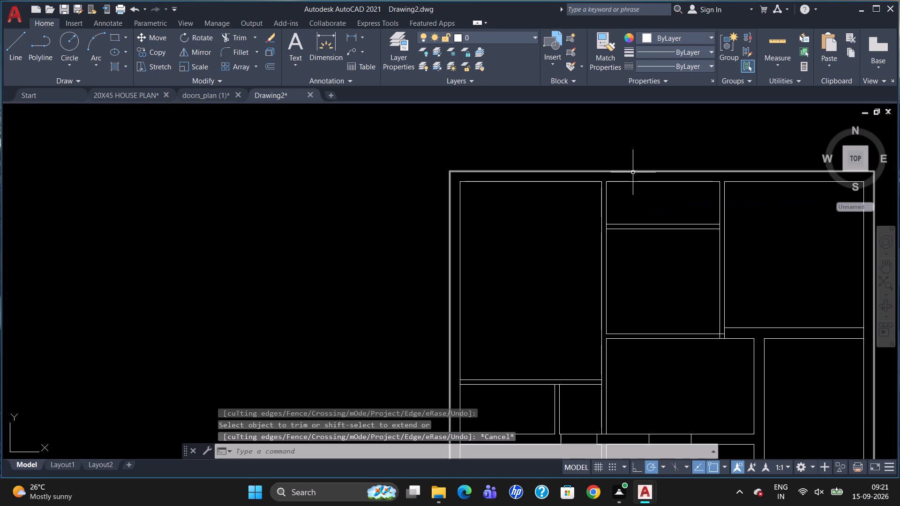
key(l)
key(Return)
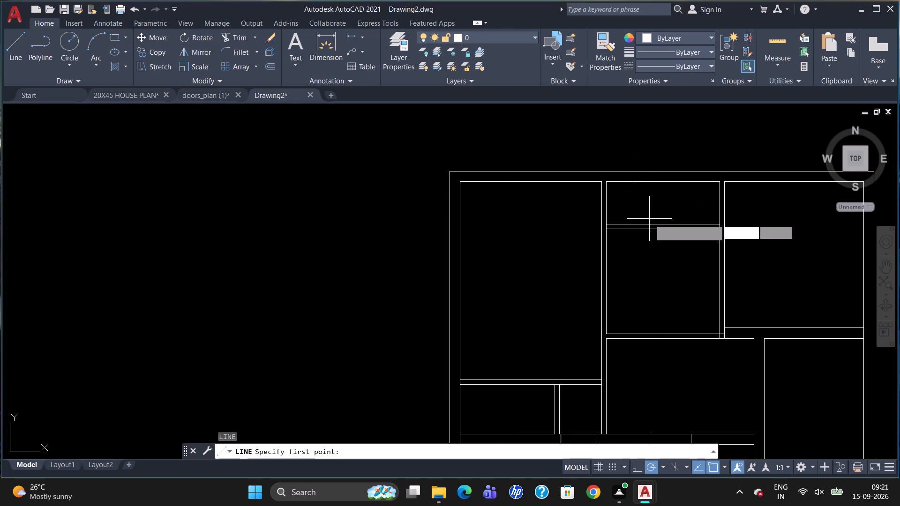
click(664, 228)
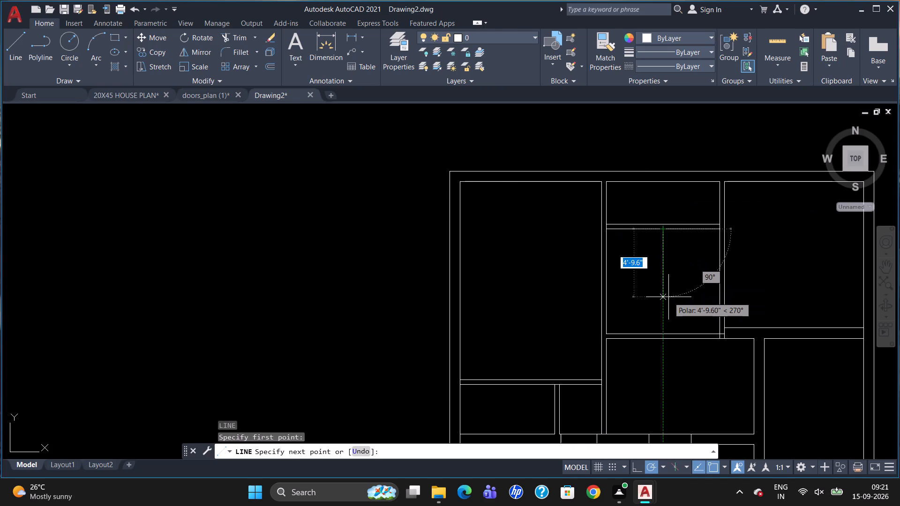
click(664, 331)
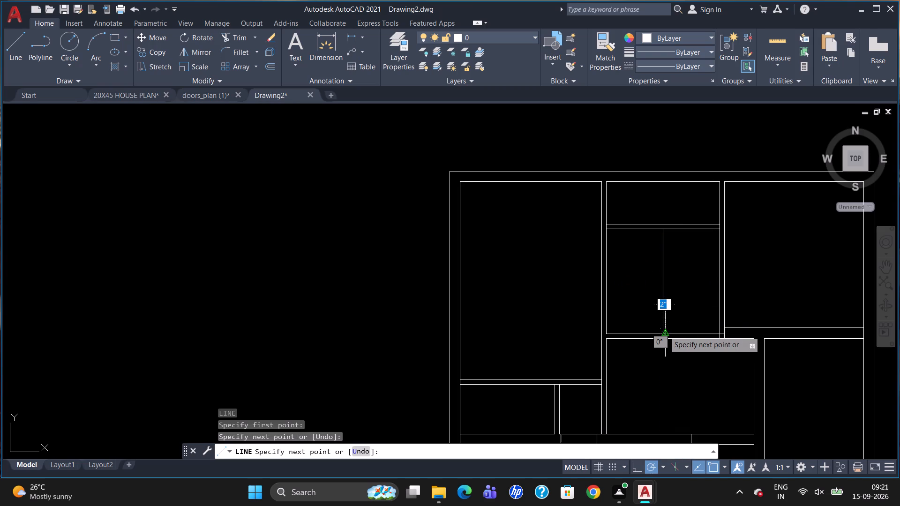
key(Escape)
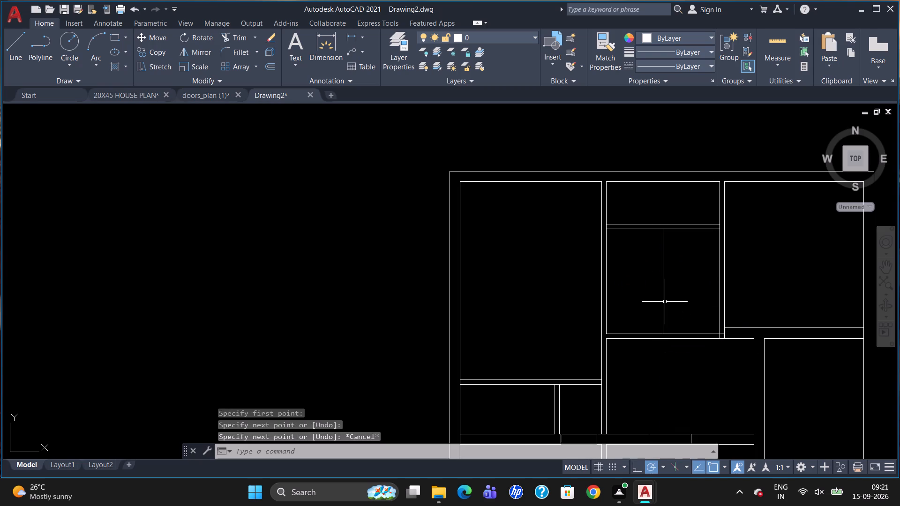
Offset the new vertical line 4" to the right to form a partition.
key(o)
key(Return)
key(4)
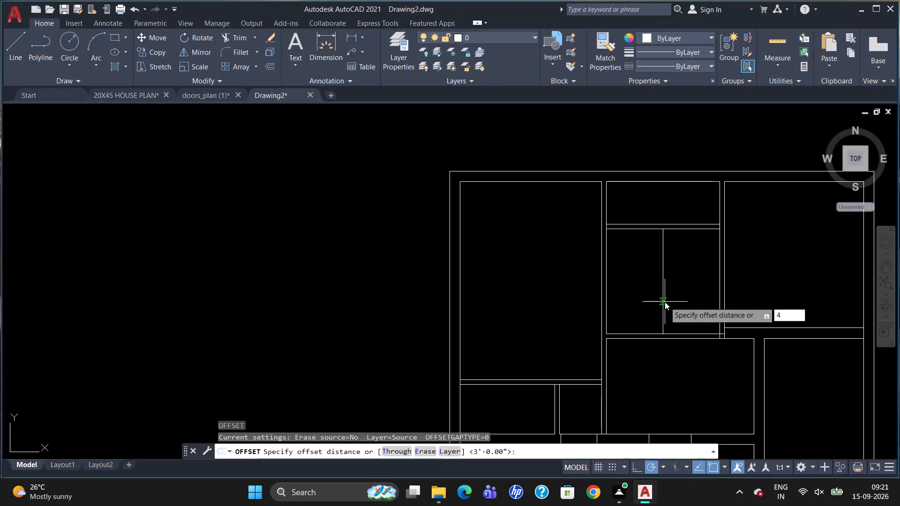
key(Return)
click(662, 302)
click(674, 306)
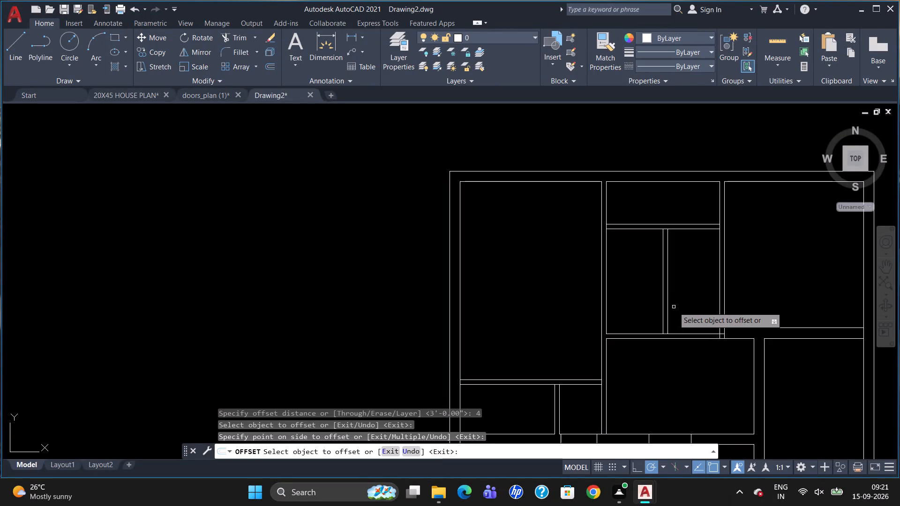
key(Escape)
Trim the upper horizontal partition's lower line between the two lines of the new vertical partition.
key(t)
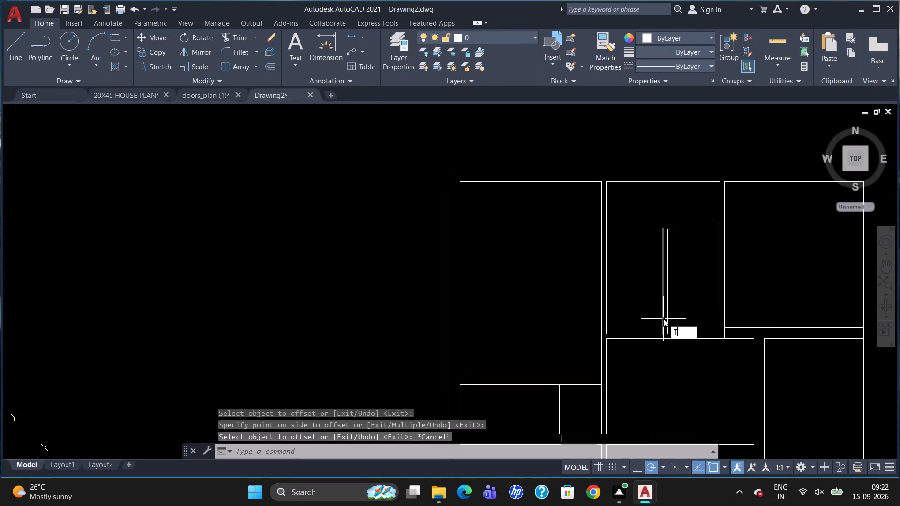
key(r)
key(Return)
key(Return)
scroll(673, 231, up, 2)
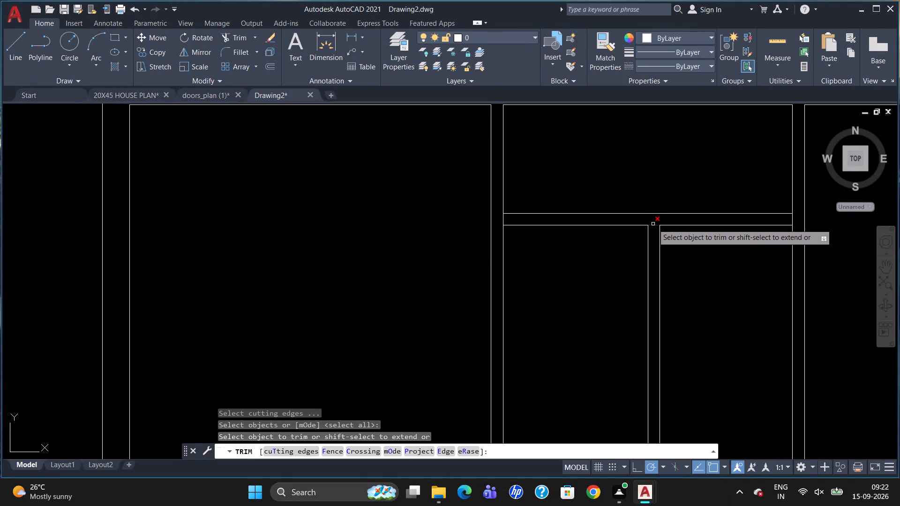
click(653, 224)
scroll(675, 197, down, 2)
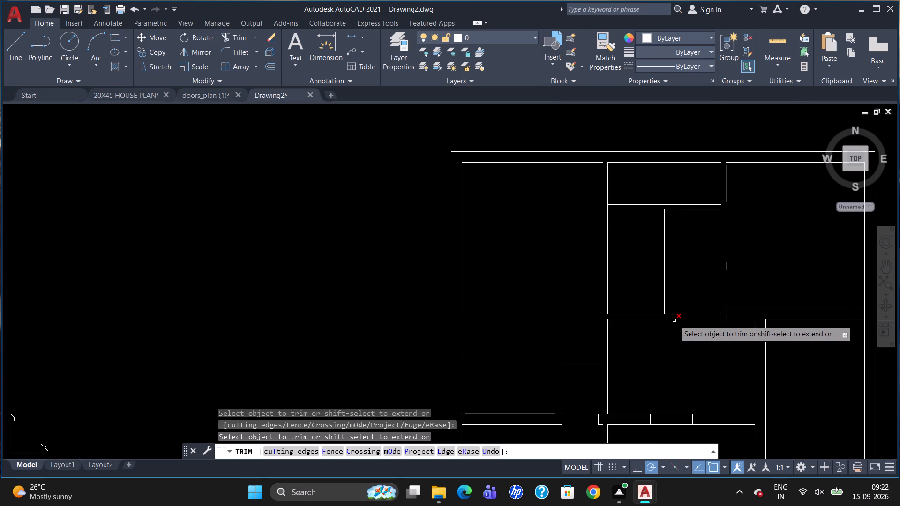
key(Escape)
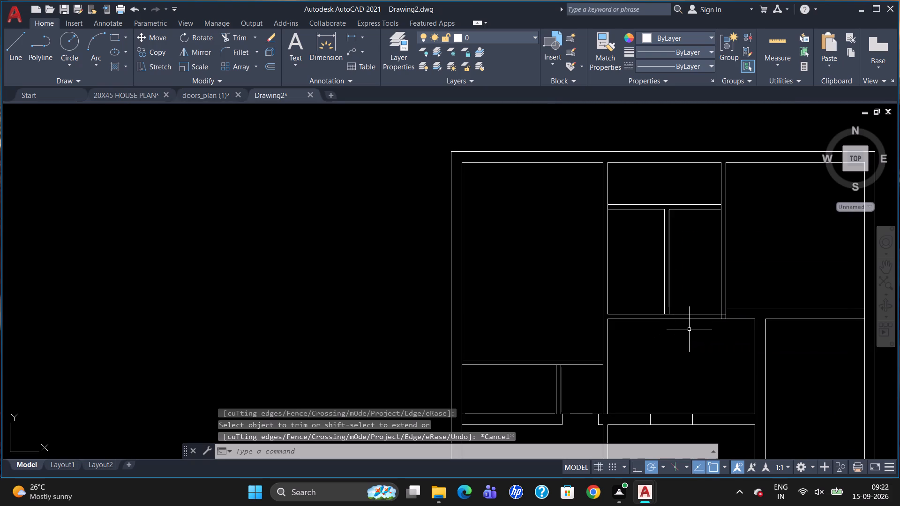
Extend both lines of the new vertical partition down to the lower line of the horizontal partition beneath it.
scroll(676, 331, up, 1)
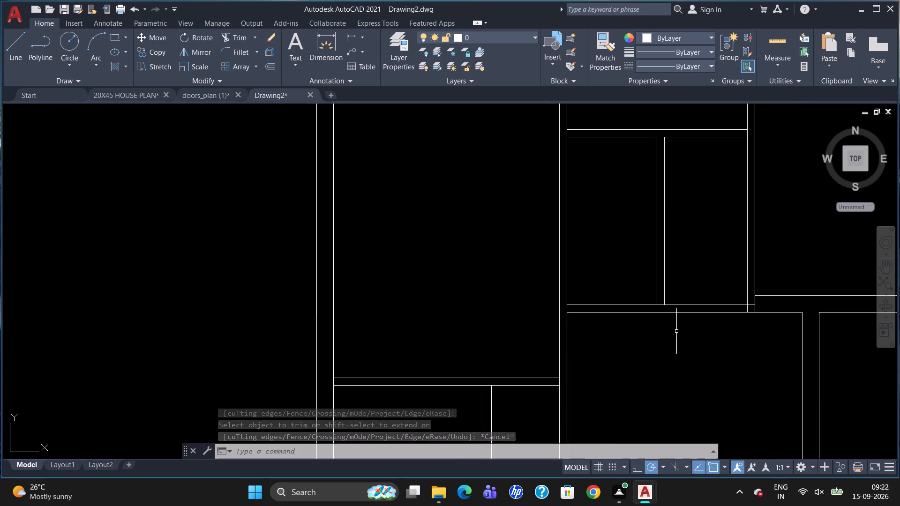
text(EX)
key(Return)
click(668, 313)
key(Return)
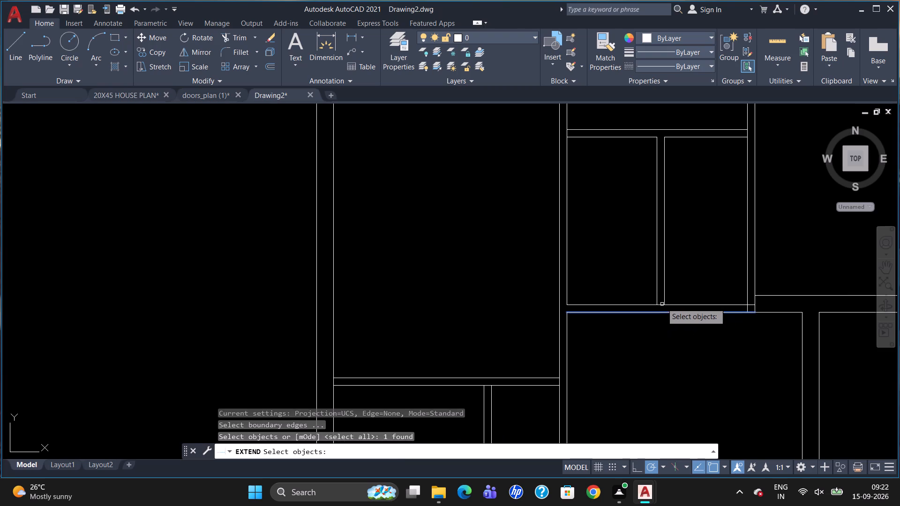
click(658, 289)
click(665, 289)
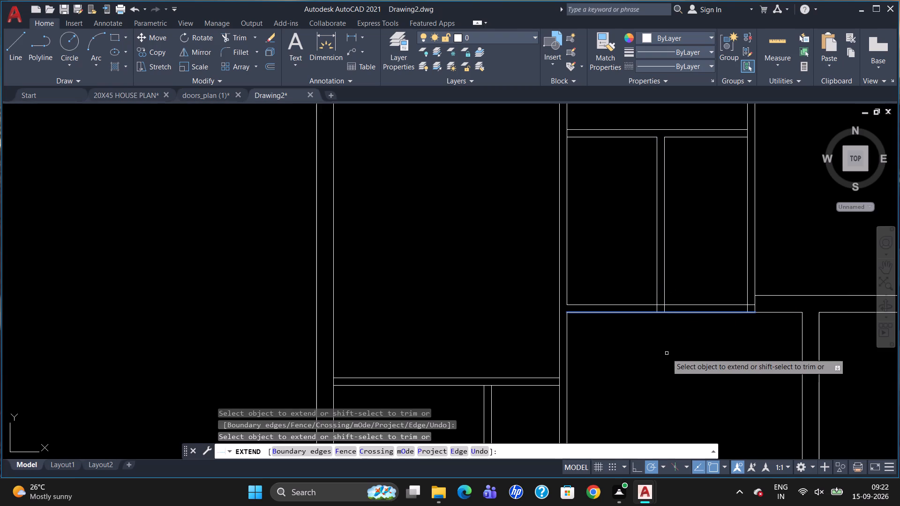
key(Escape)
Trim the lower horizontal partition's upper line where it crosses between the right vertical partition's two lines.
text(TR)
key(Return)
key(Return)
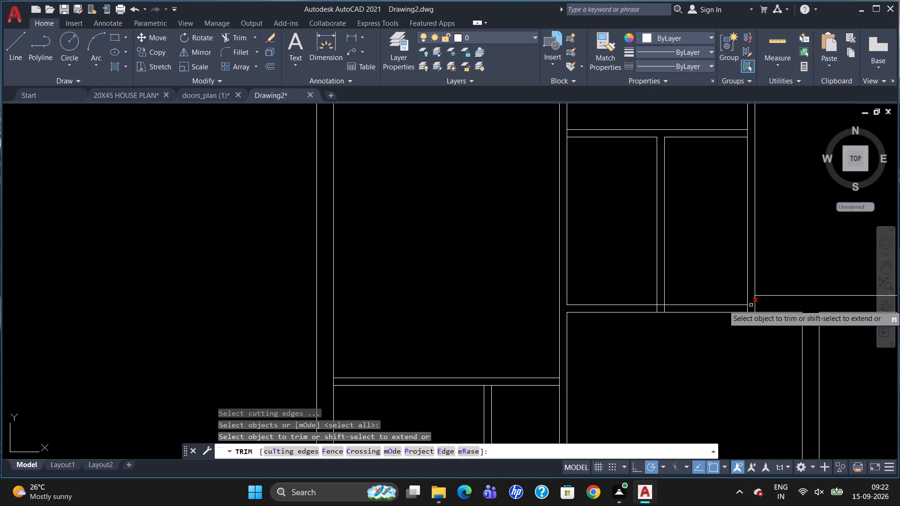
click(751, 305)
key(Escape)
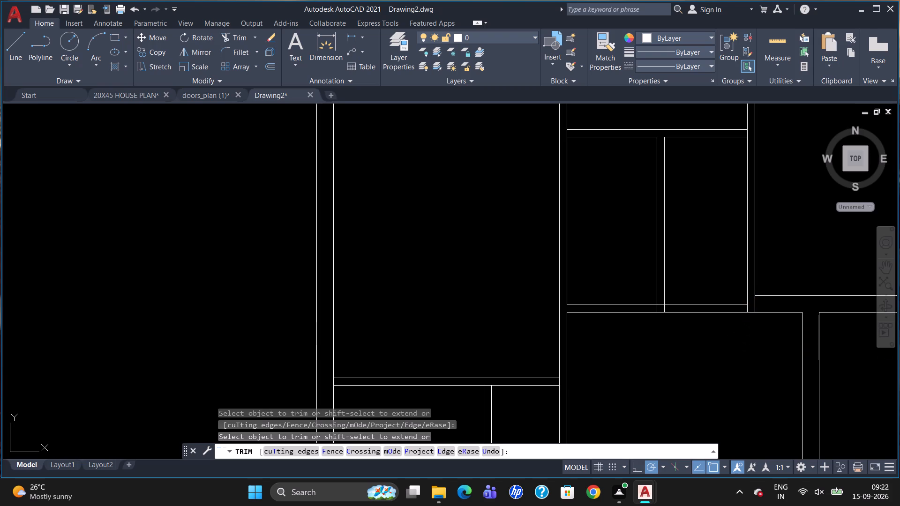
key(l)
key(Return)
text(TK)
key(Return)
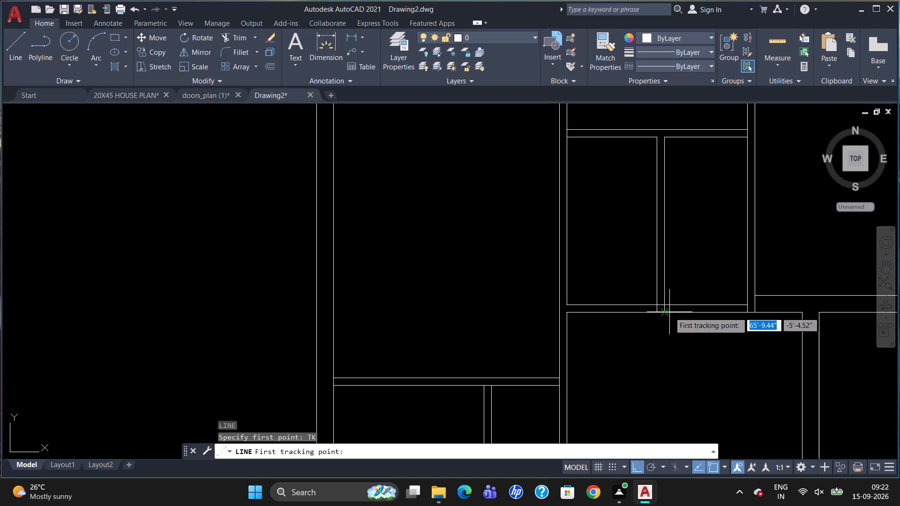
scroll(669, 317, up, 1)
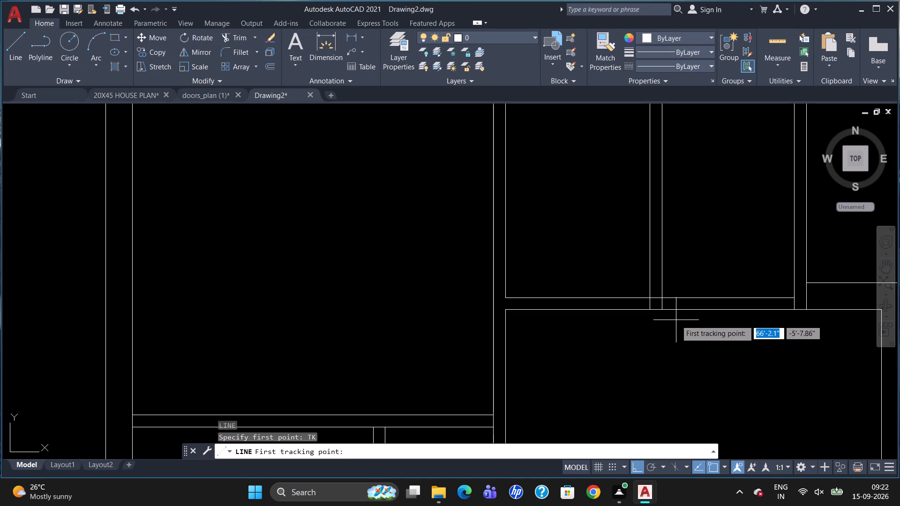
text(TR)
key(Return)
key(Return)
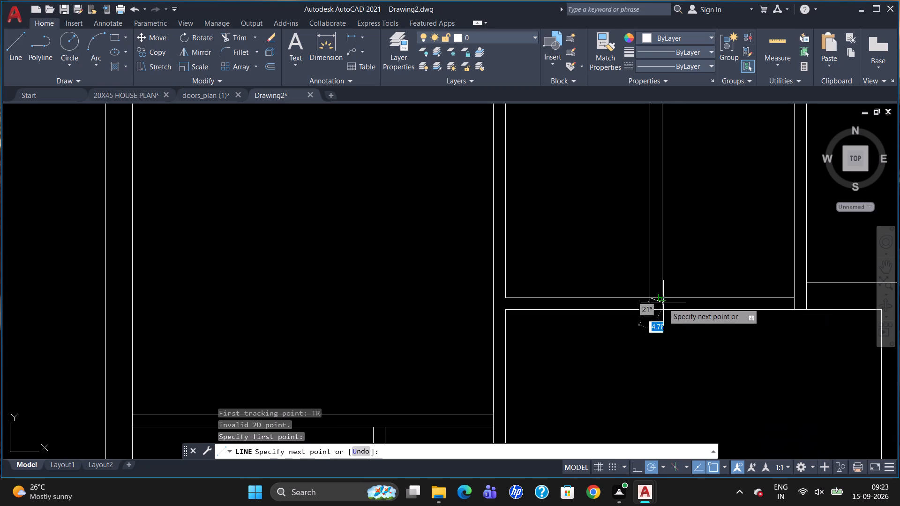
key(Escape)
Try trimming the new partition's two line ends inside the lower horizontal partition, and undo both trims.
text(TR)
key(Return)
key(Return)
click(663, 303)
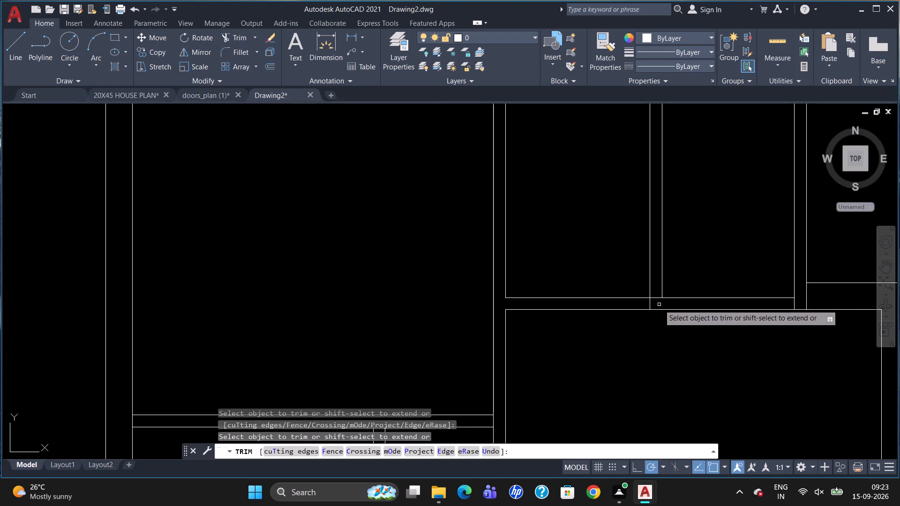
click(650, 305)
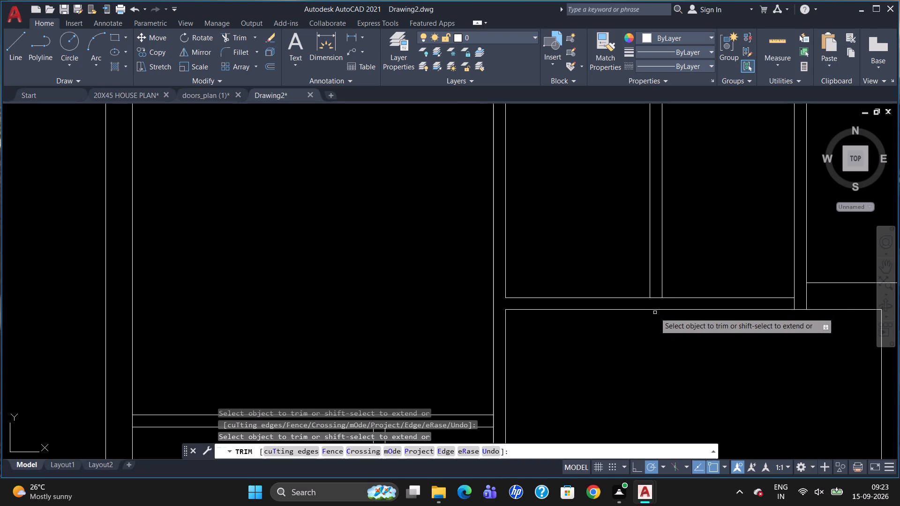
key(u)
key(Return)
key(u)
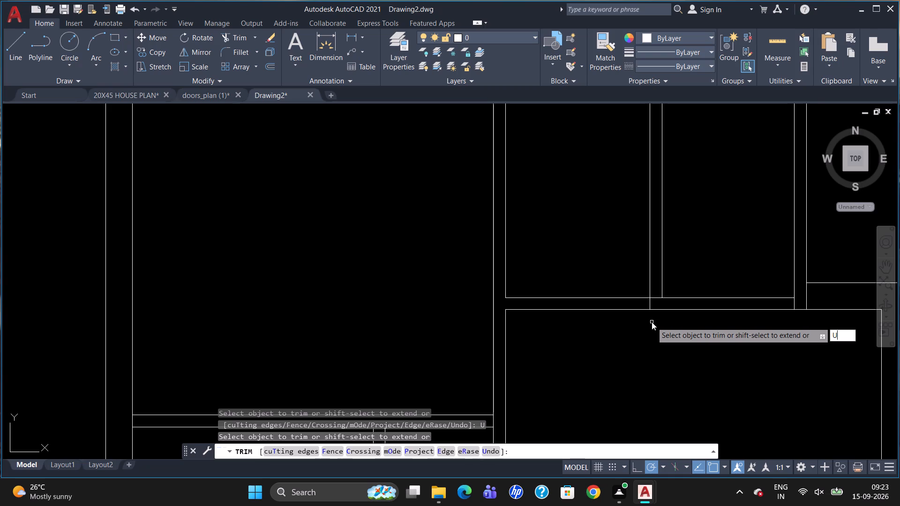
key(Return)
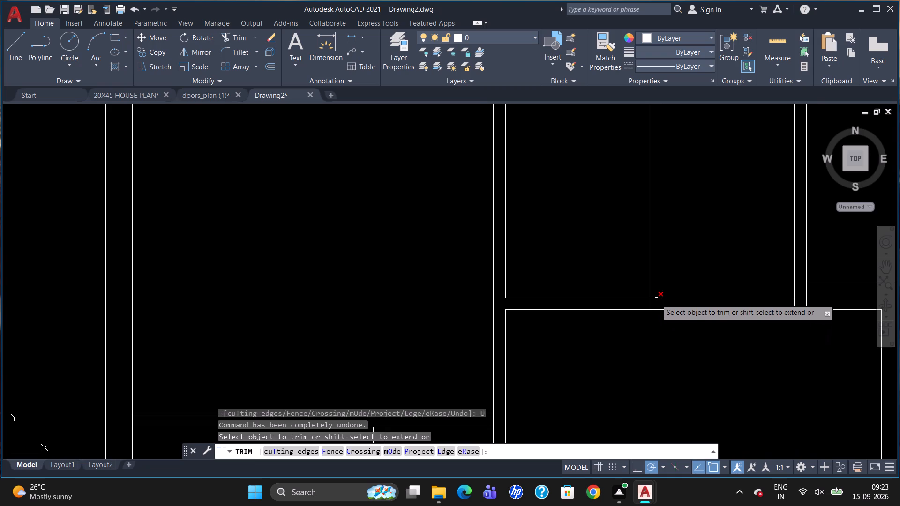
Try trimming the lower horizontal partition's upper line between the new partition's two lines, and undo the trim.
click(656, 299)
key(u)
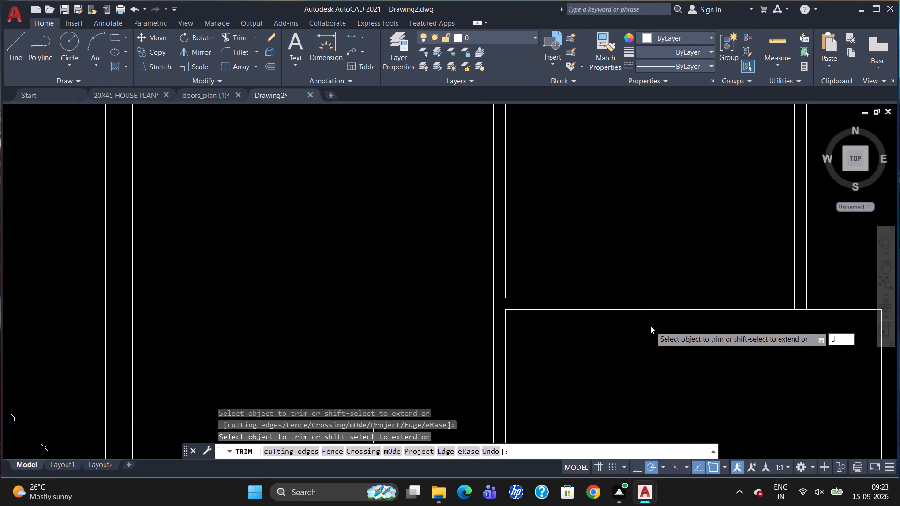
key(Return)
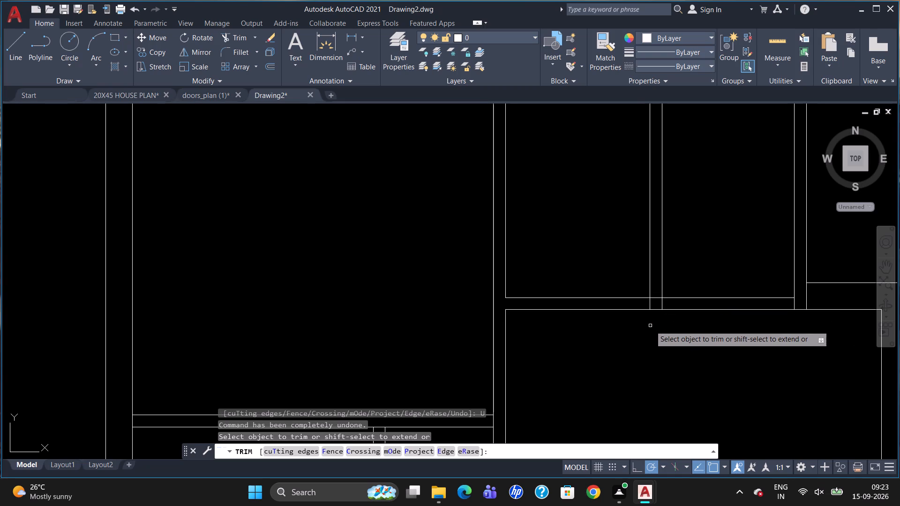
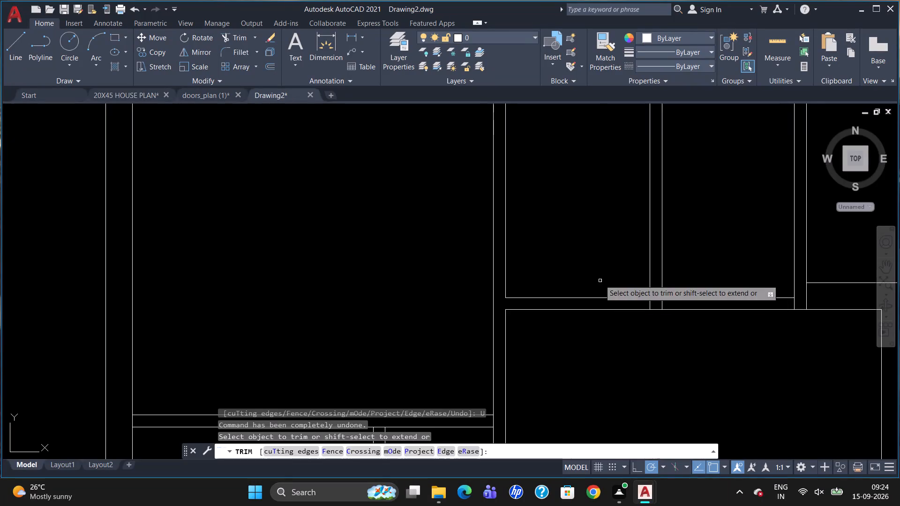
Trim the right vertical partition's inner line where it extends into the lower horizontal partition.
key(Escape)
scroll(580, 305, down, 2)
scroll(630, 324, up, 1)
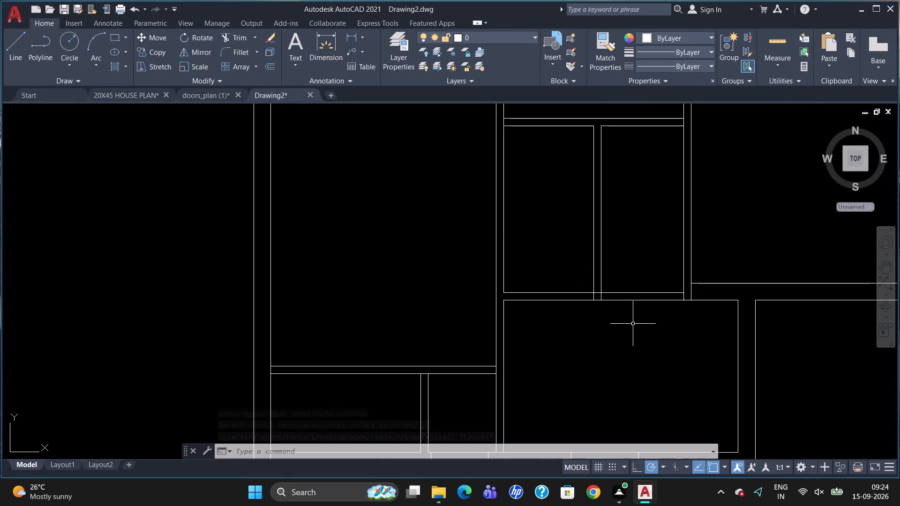
text(TR)
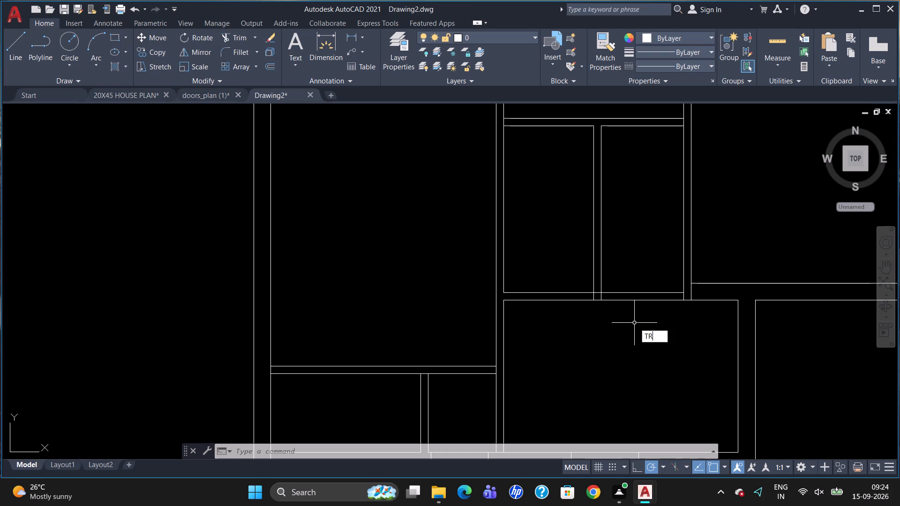
key(Return)
key(Return)
scroll(692, 289, up, 2)
click(670, 311)
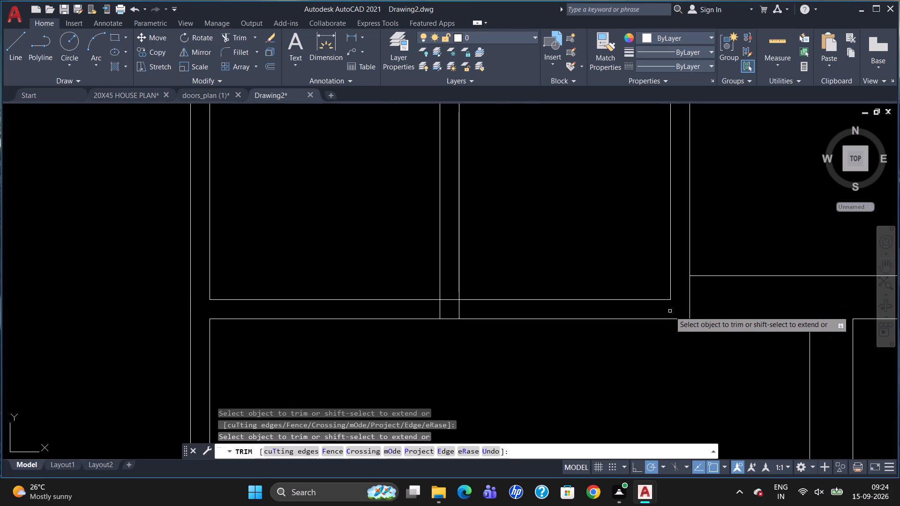
scroll(705, 314, down, 1)
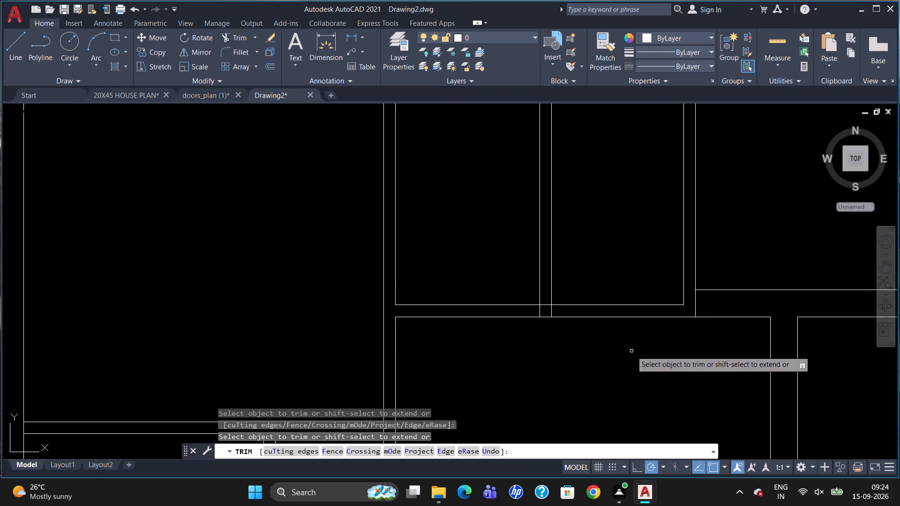
key(Escape)
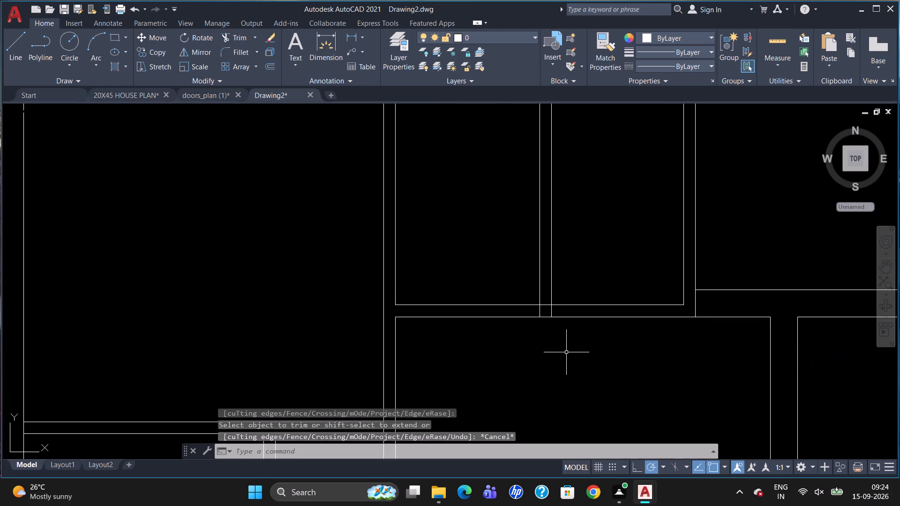
Draw a line across the new vertical partition, tracked 4 inches above the lower horizontal partition's upper line.
key(l)
key(Return)
text(TK)
key(Return)
click(552, 303)
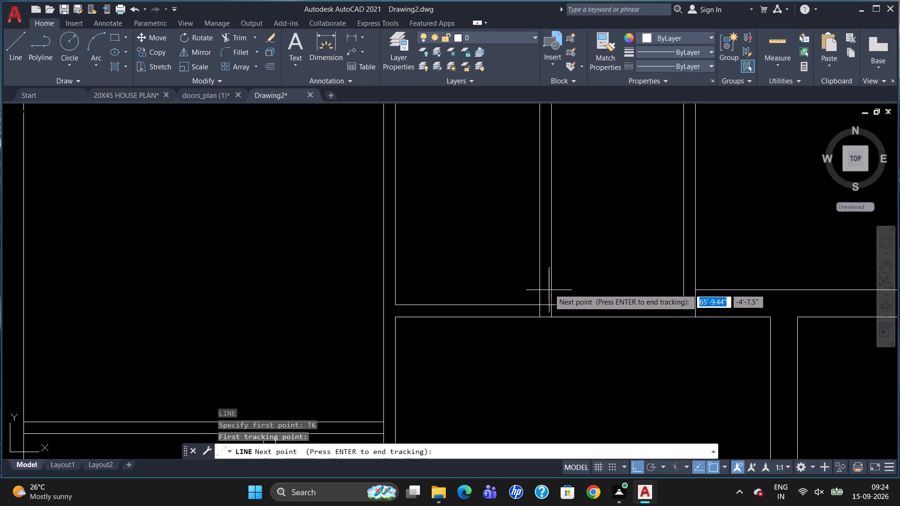
key(4)
key(Return)
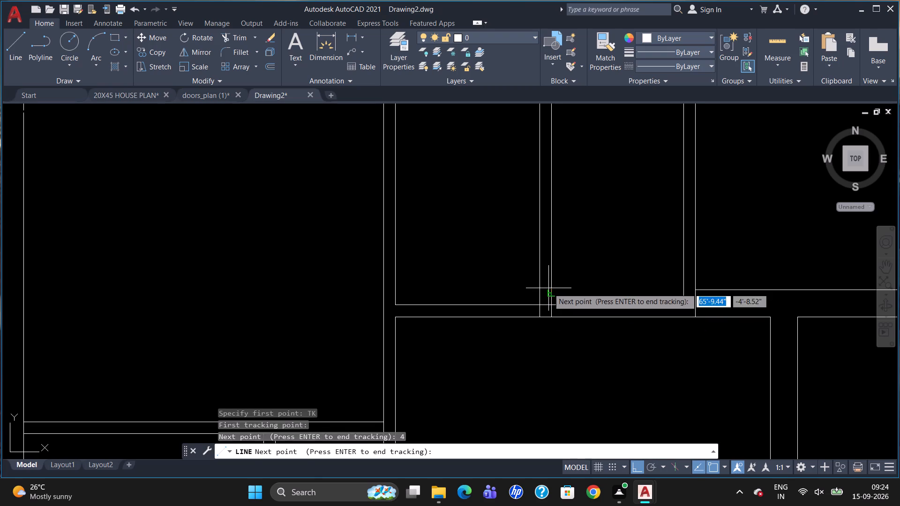
key(Return)
click(540, 292)
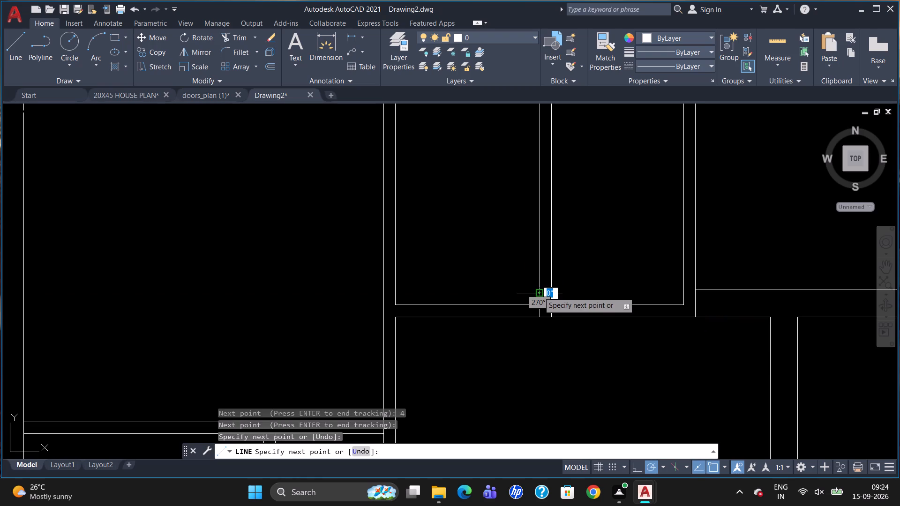
key(Escape)
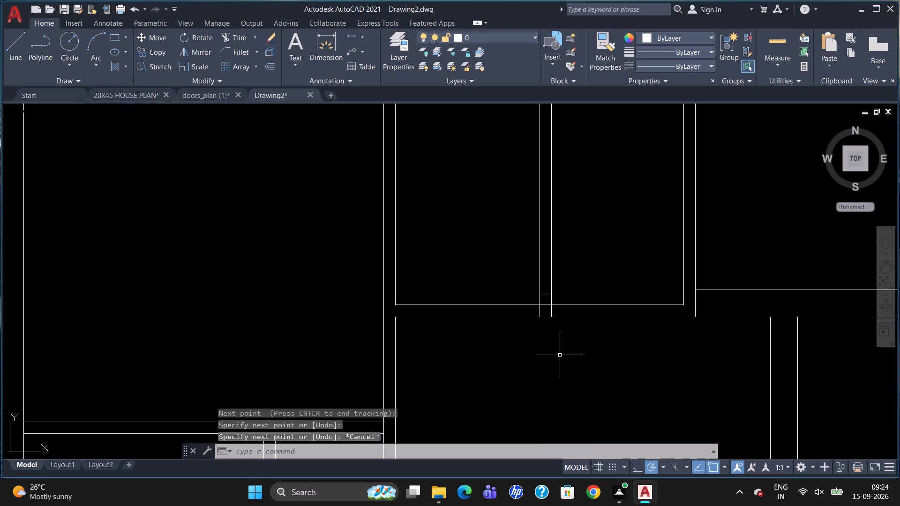
Trim the new partition's right line inside the lower horizontal partition, and that partition's upper line between the new partition's two lines.
text(TR)
key(Return)
key(Return)
click(551, 312)
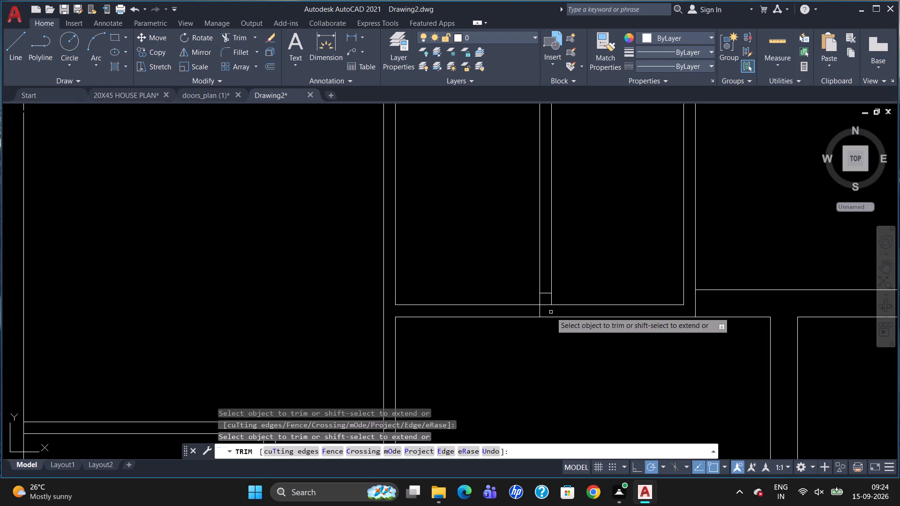
click(547, 305)
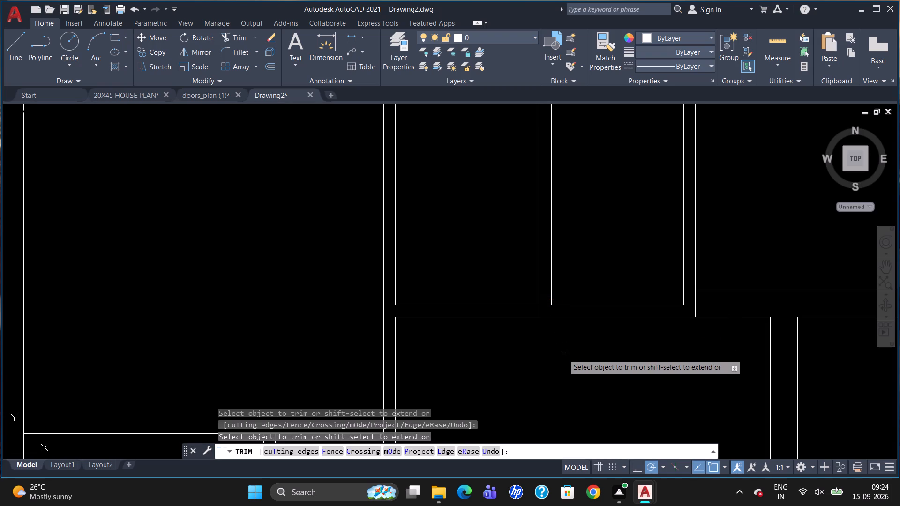
scroll(574, 371, down, 2)
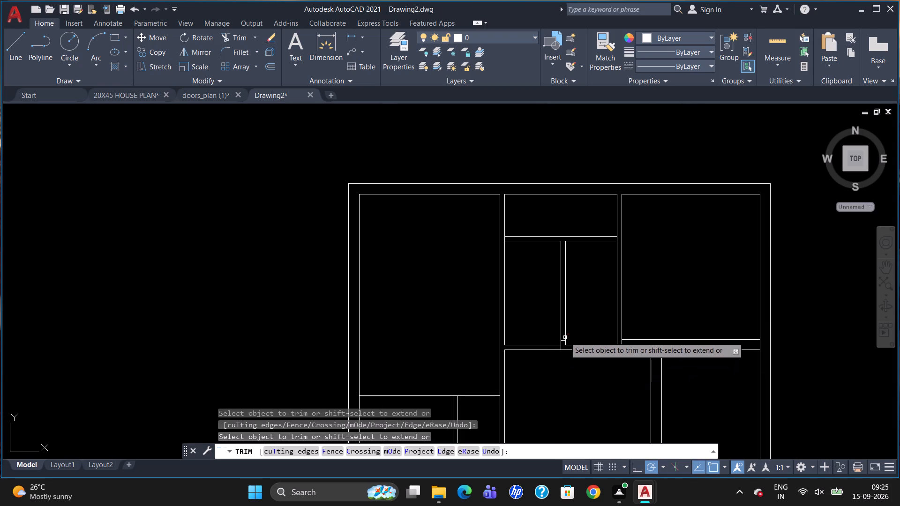
key(Escape)
Offset the short line across the new vertical partition 2'6" upward to mark the opening's other side.
key(o)
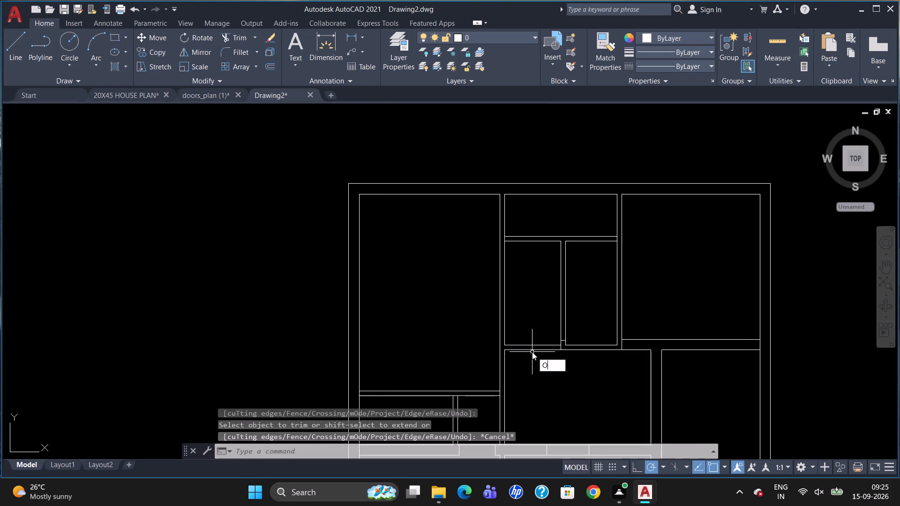
key(Return)
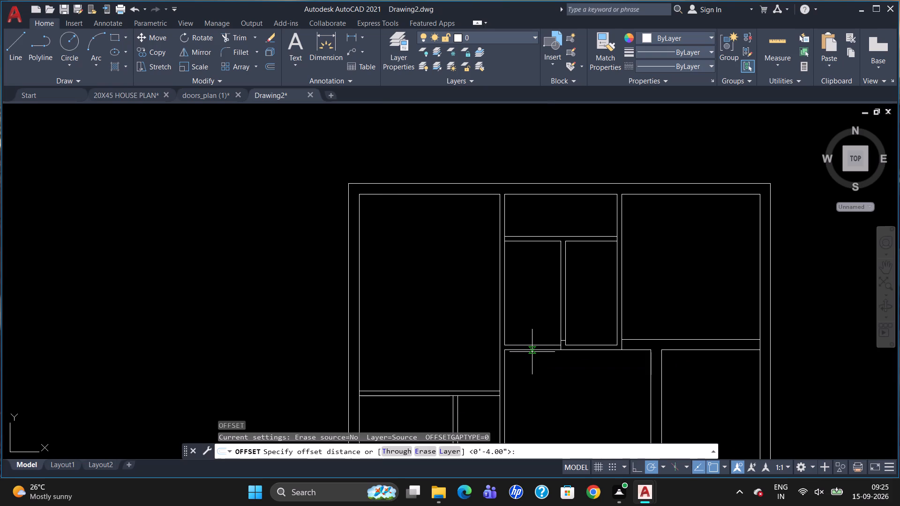
key(2)
text('6)
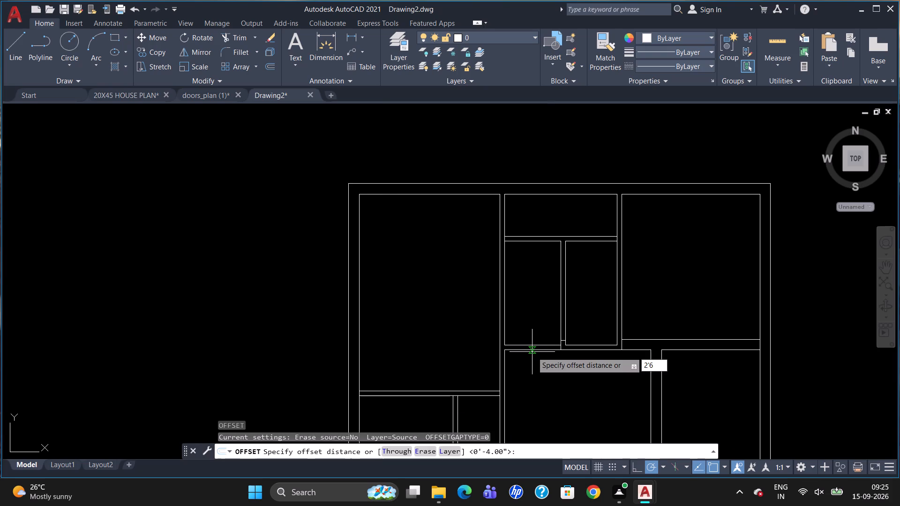
key(shift+quotedbl)
key(Return)
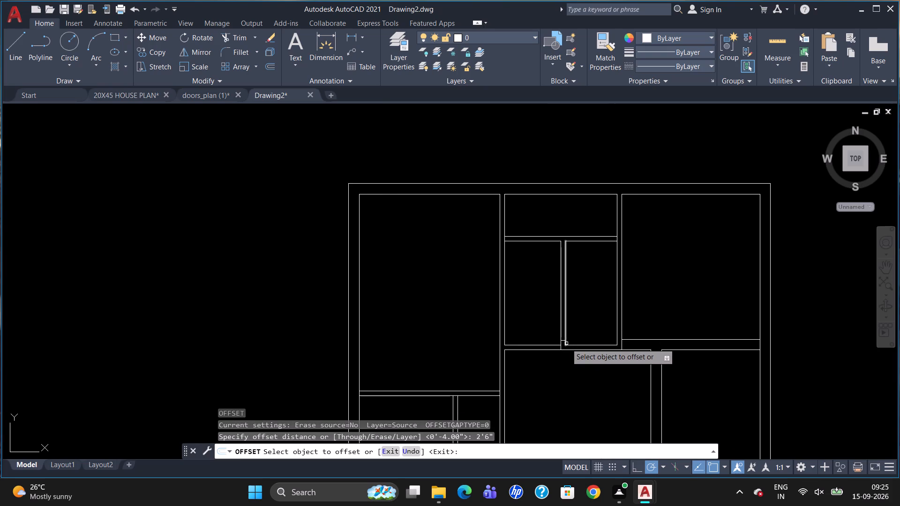
click(562, 341)
click(562, 315)
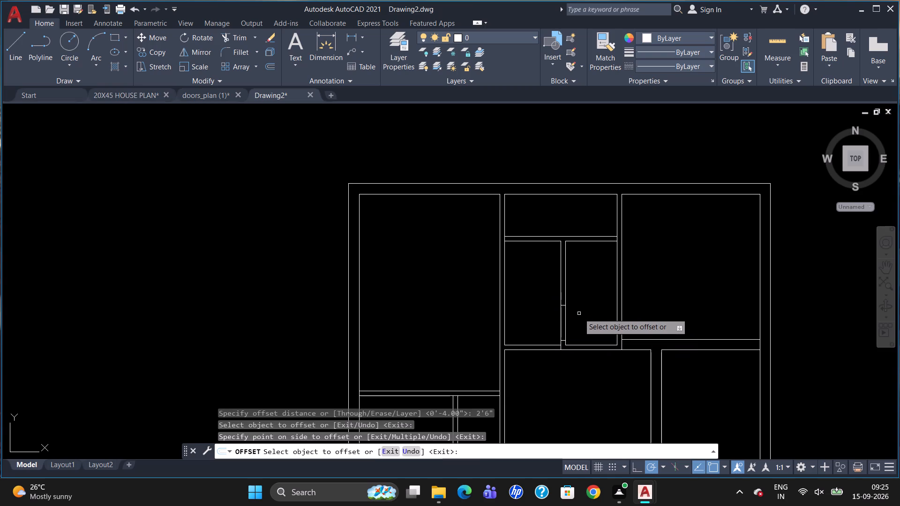
key(Escape)
Trim the new vertical partition's right line between the two opening marks.
text(TR)
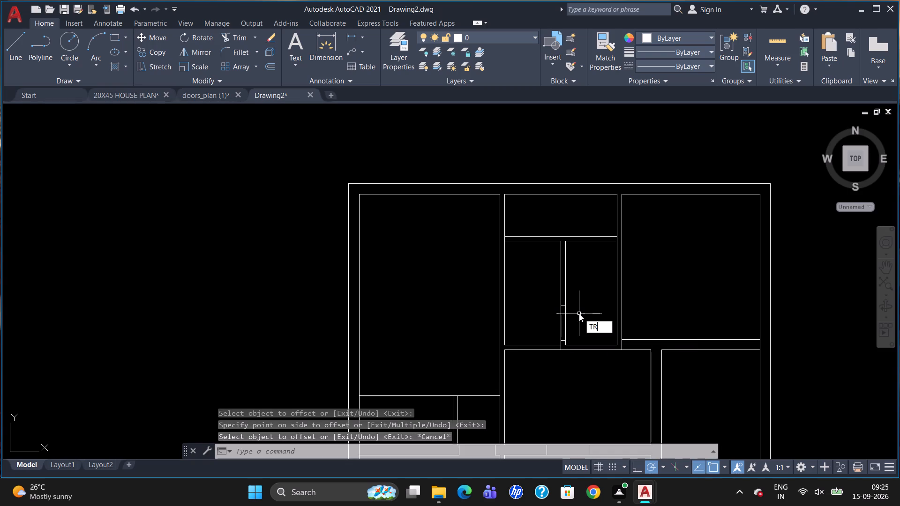
key(Return)
key(Return)
click(566, 319)
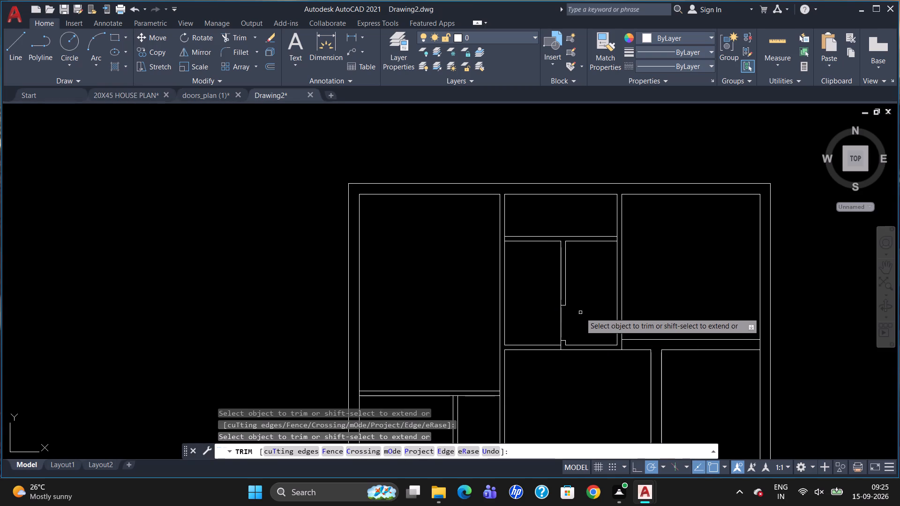
scroll(592, 310, down, 1)
scroll(532, 289, up, 1)
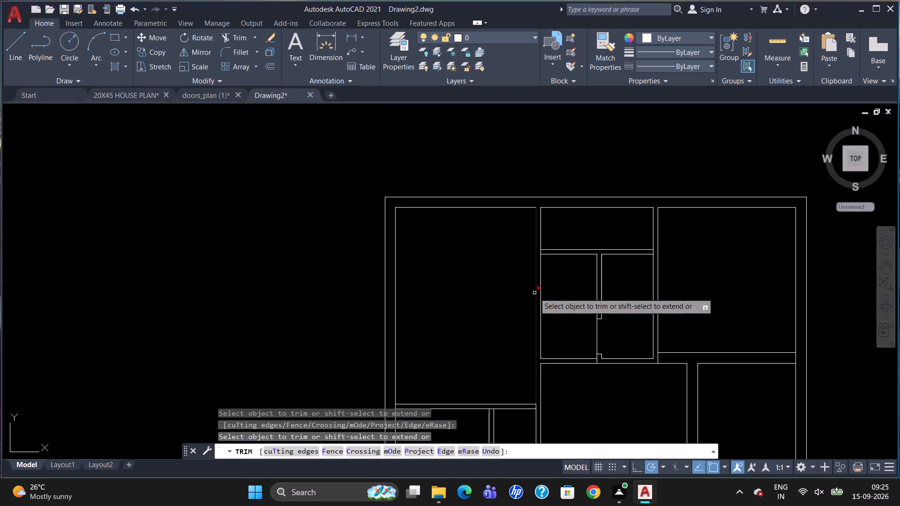
key(Escape)
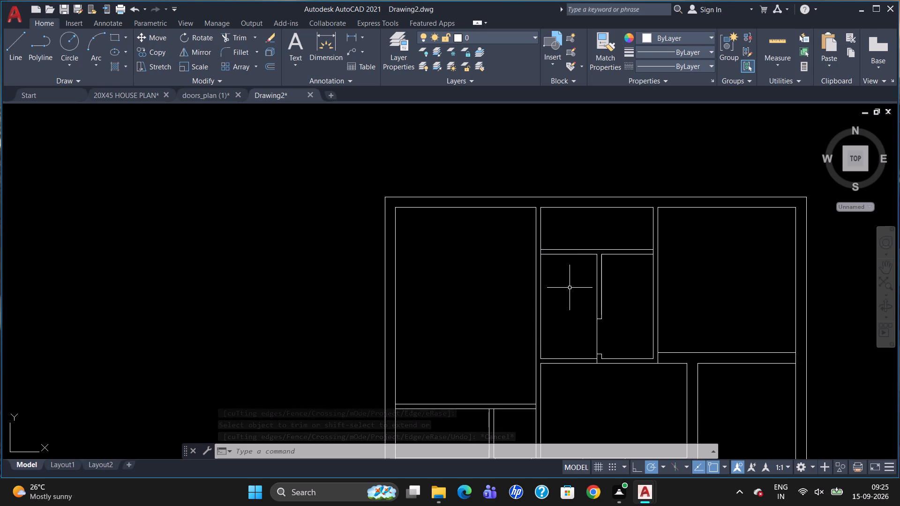
Draw a horizontal line across the small room left of the new partition, from the partition's left line to the opposite wall.
key(l)
key(Return)
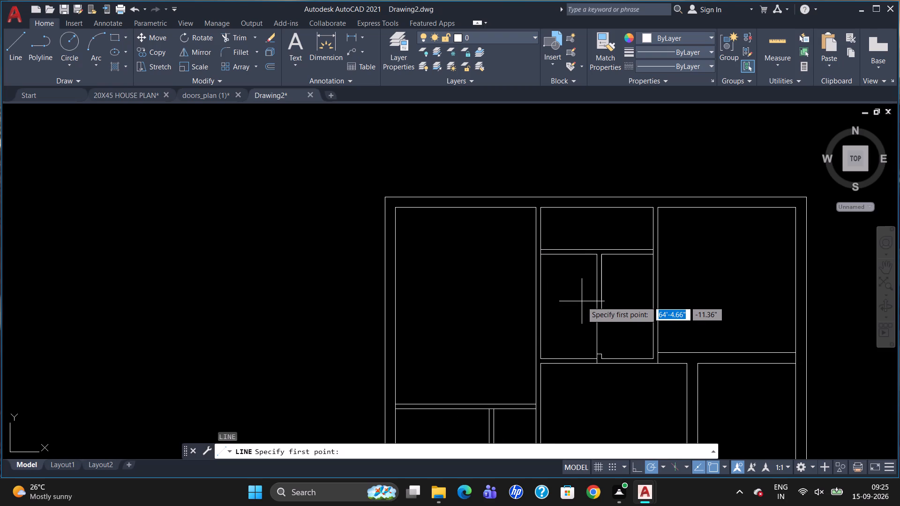
click(597, 298)
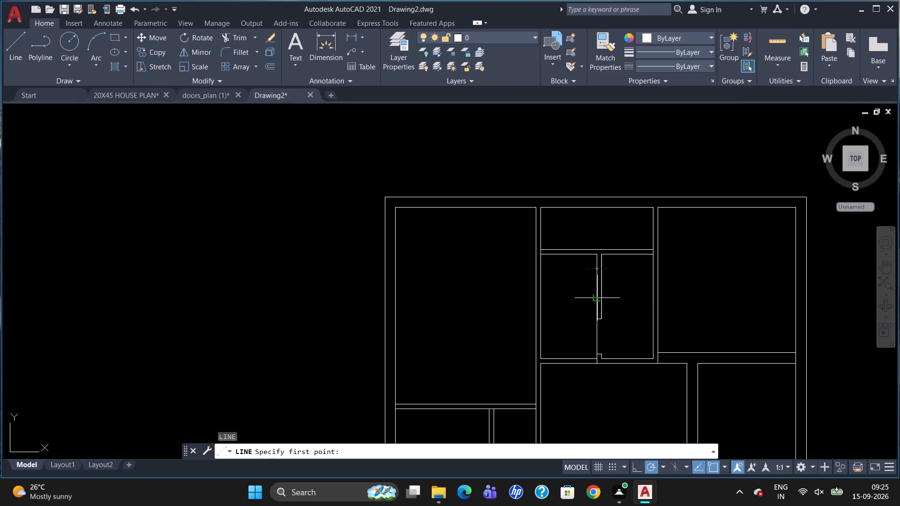
click(542, 300)
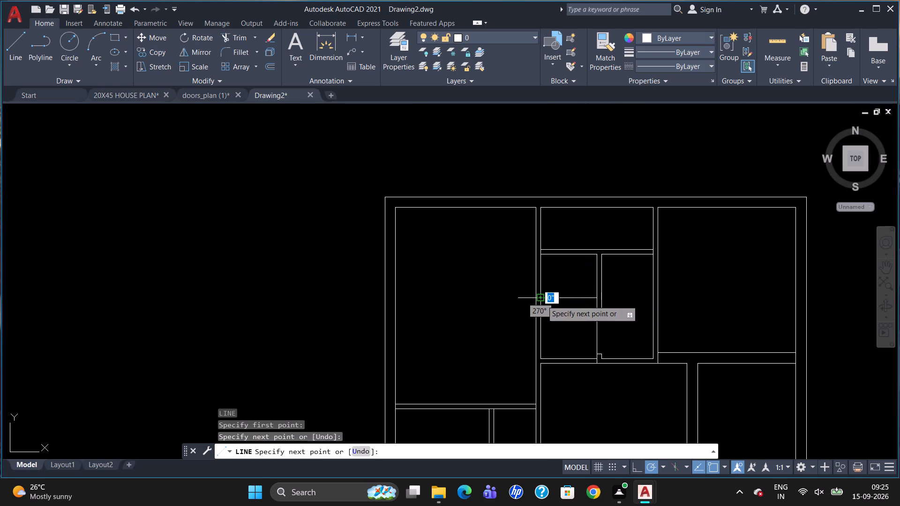
key(Escape)
Offset the new horizontal line 4 inches downward to form a partition across the small left room.
key(o)
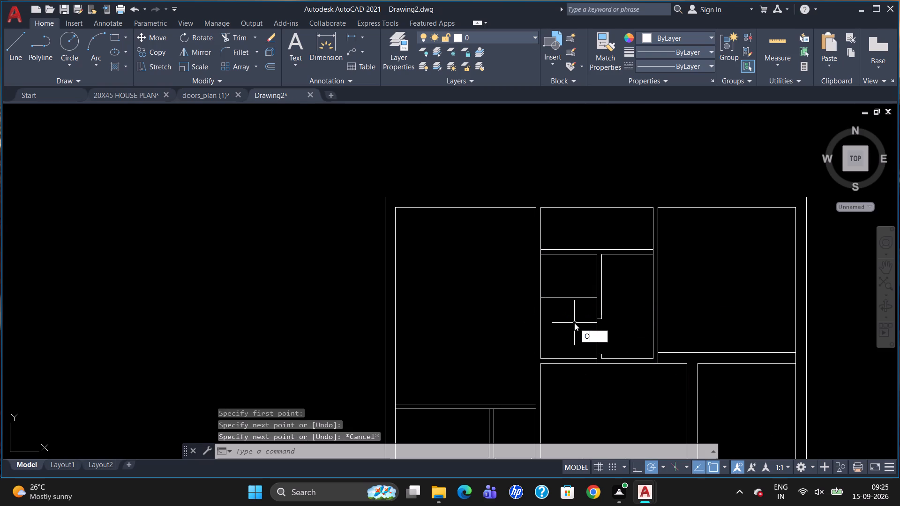
key(Return)
key(4)
key(Return)
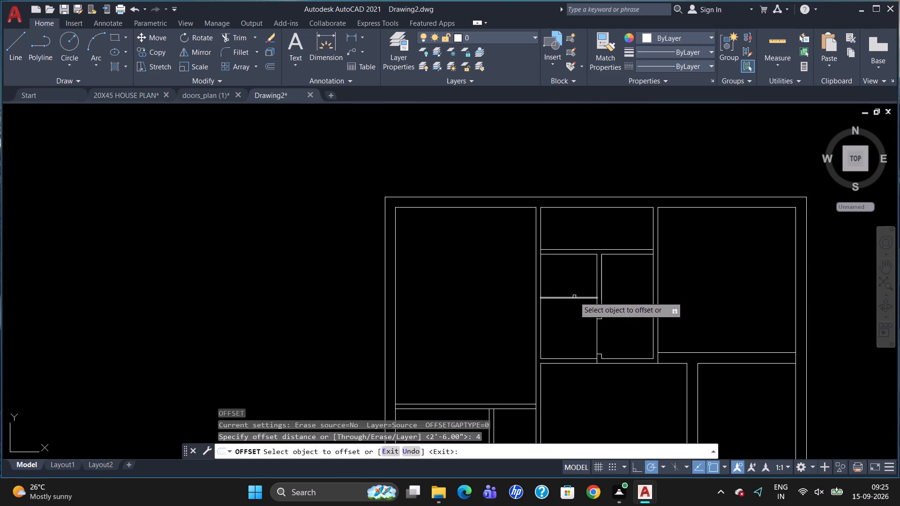
click(574, 298)
click(575, 305)
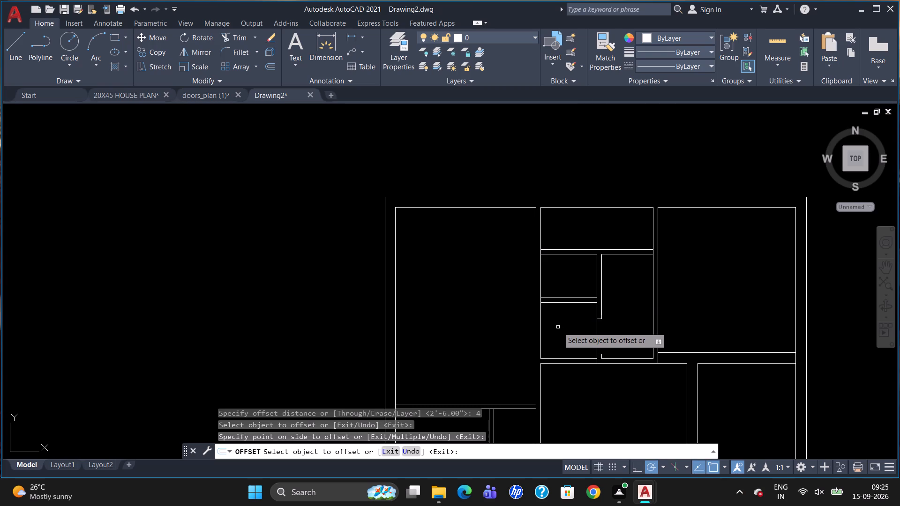
key(Escape)
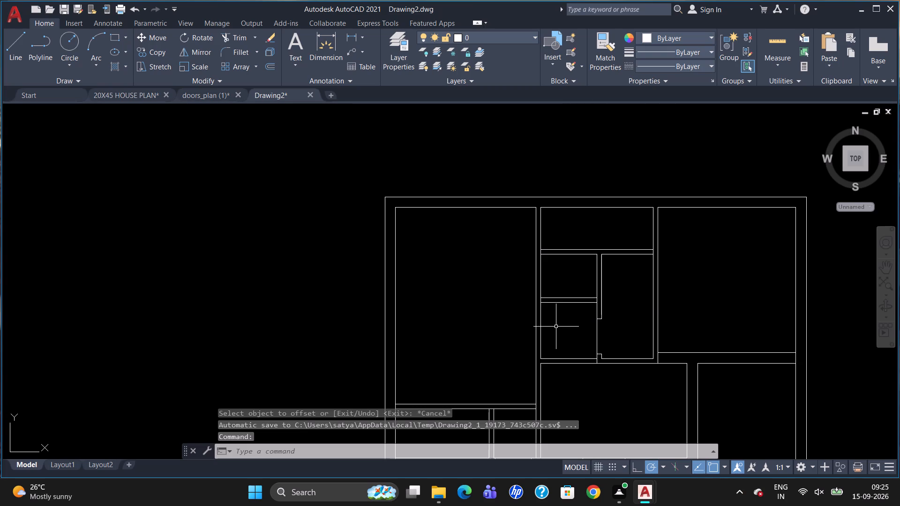
Draw a line across the new horizontal partition, tracked 2'6" left from its upper line's junction with the vertical partition.
key(l)
key(Return)
text(TK)
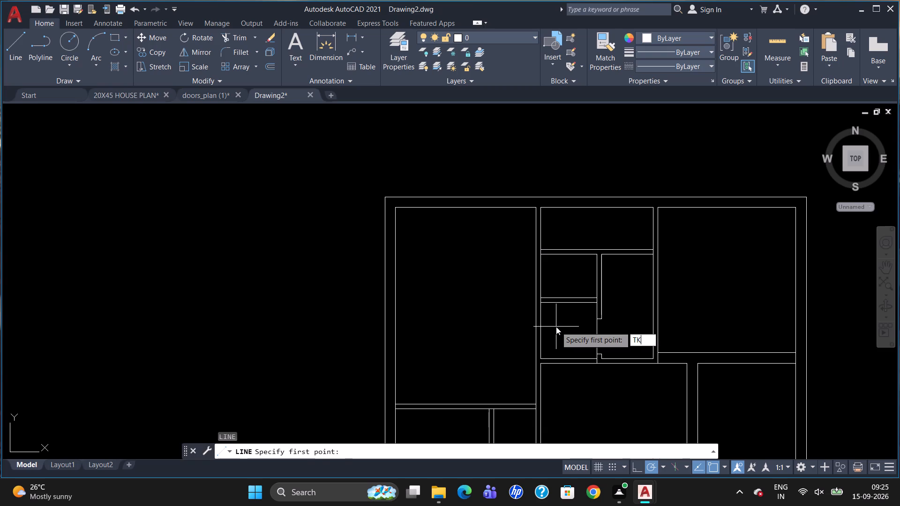
key(Return)
scroll(586, 299, up, 3)
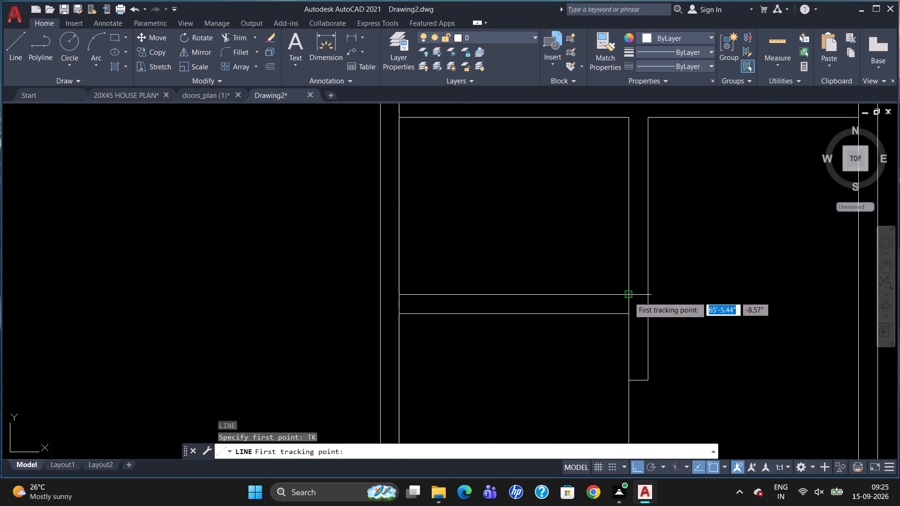
click(629, 295)
key(2)
key(apostrophe)
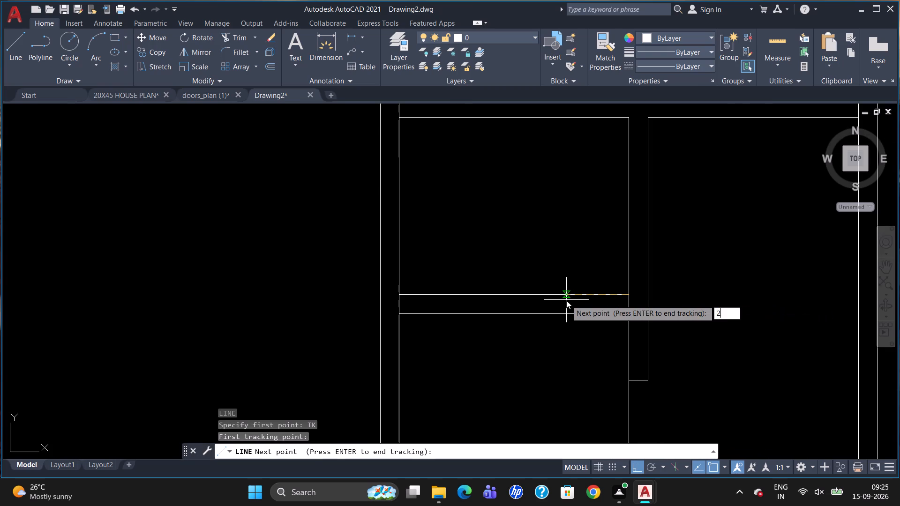
text(6")
key(Return)
key(Return)
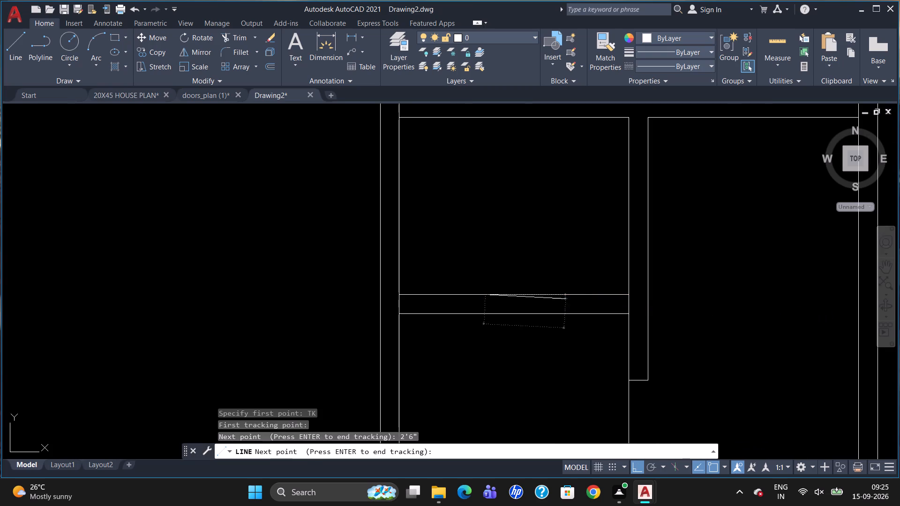
click(486, 313)
key(Escape)
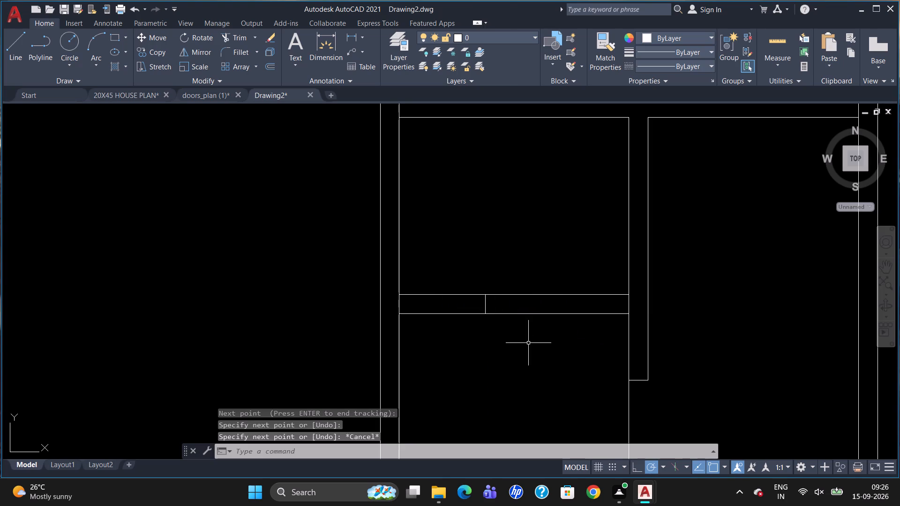
key(y)
key(BackSpace)
Trim the small left room's horizontal partition: its upper line between the mark and the vertical partition, and the wall line at its other end.
text(TR)
key(Return)
key(Return)
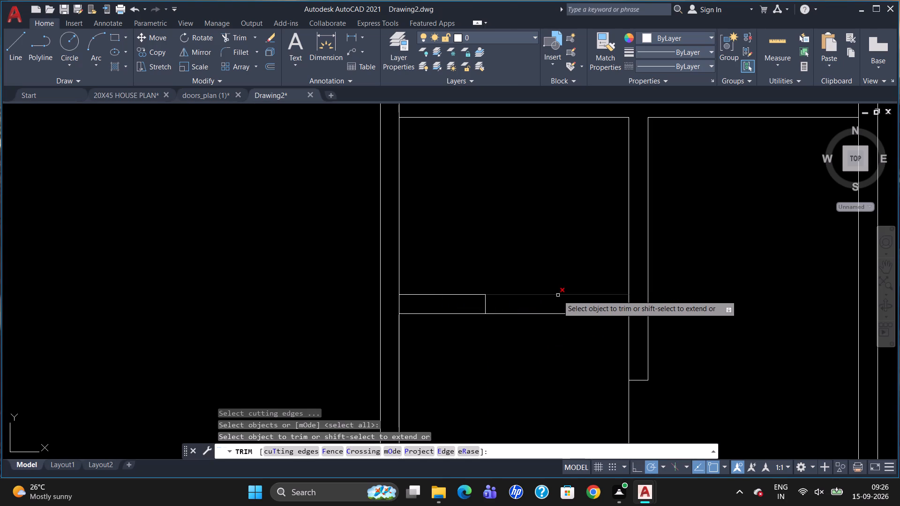
click(558, 295)
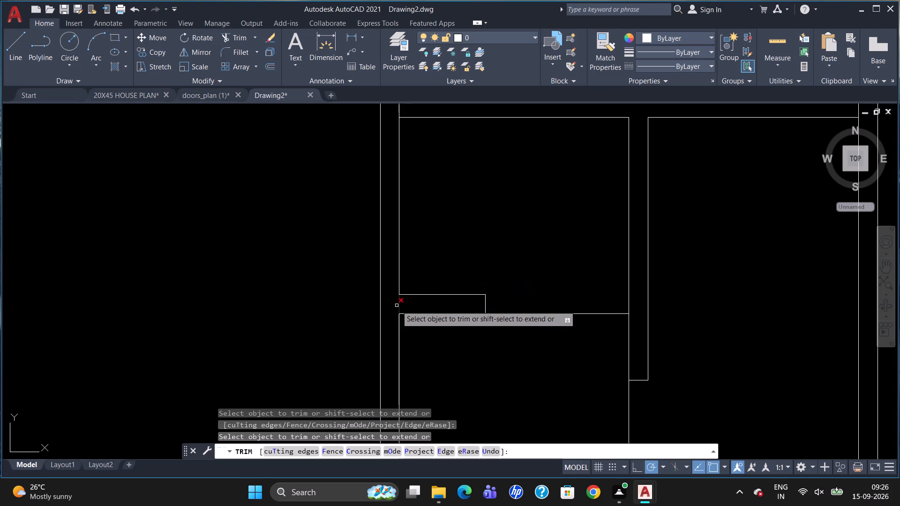
click(400, 305)
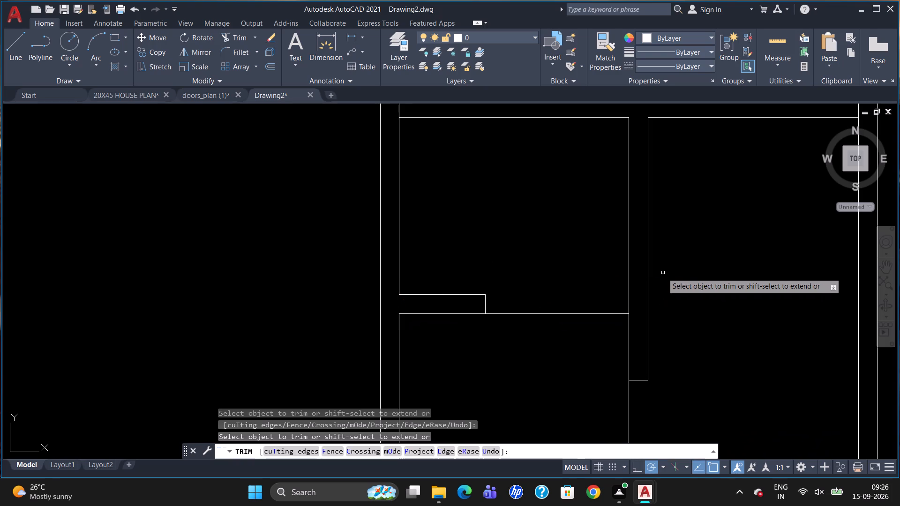
Trim the lower line of the horizontal wall beneath the small left central room, up to the vertical partition.
scroll(662, 273, down, 3)
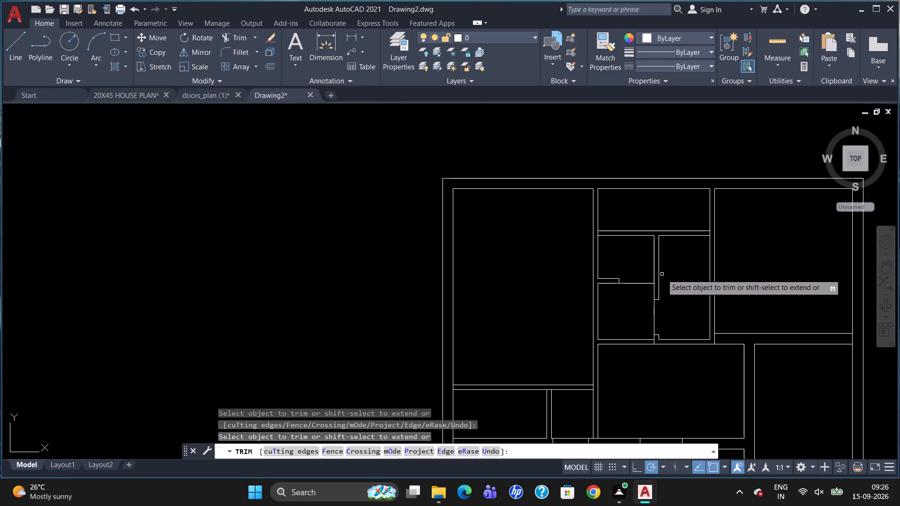
click(630, 343)
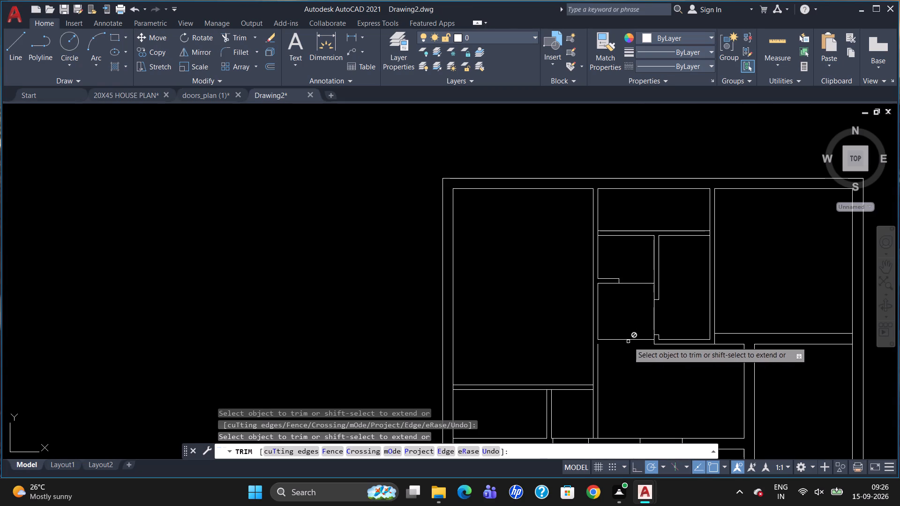
key(Escape)
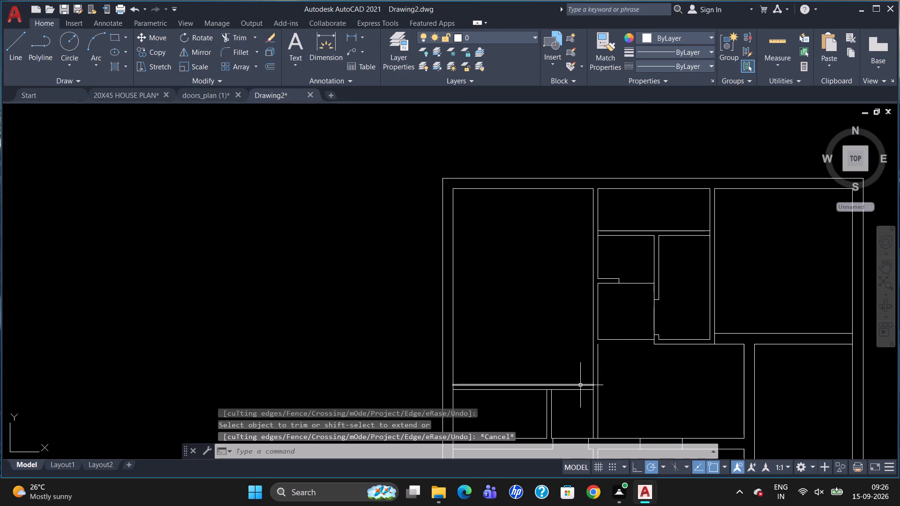
Join the two collinear vertical wall segments above and below the trimmed junction into one line.
click(598, 315)
click(599, 354)
key(j)
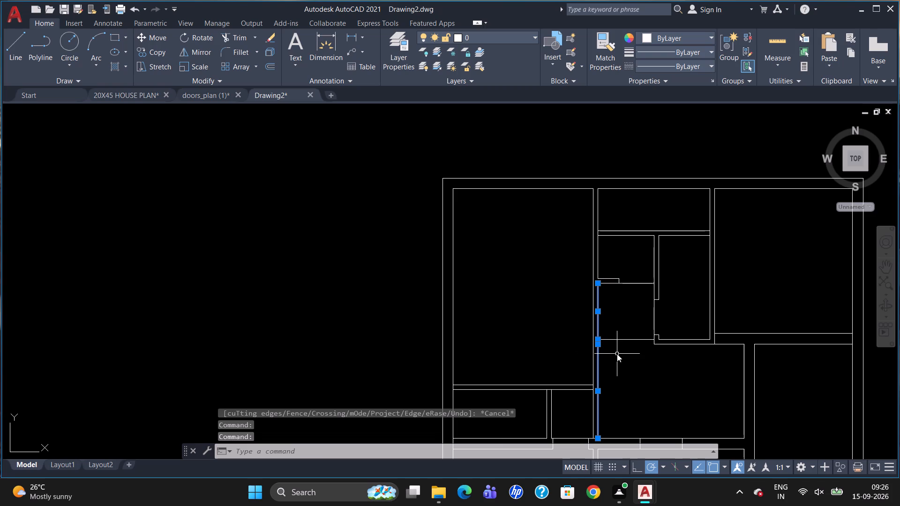
key(Return)
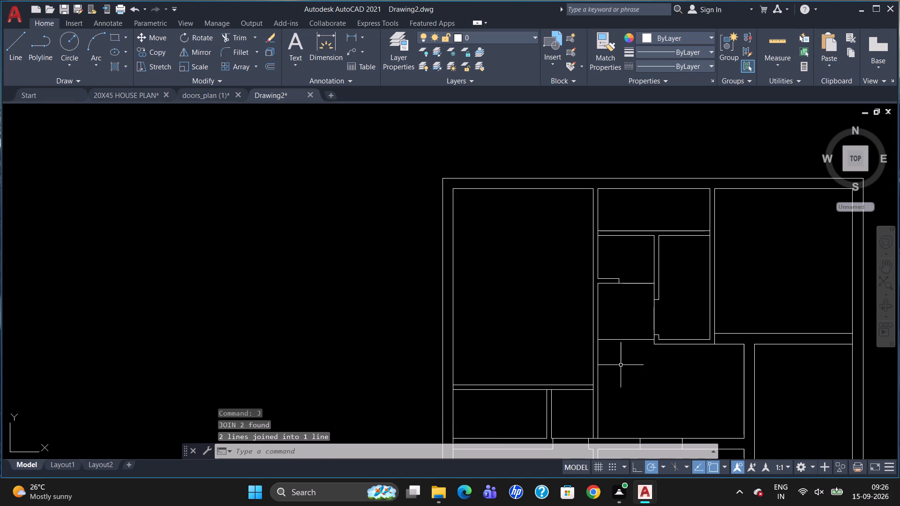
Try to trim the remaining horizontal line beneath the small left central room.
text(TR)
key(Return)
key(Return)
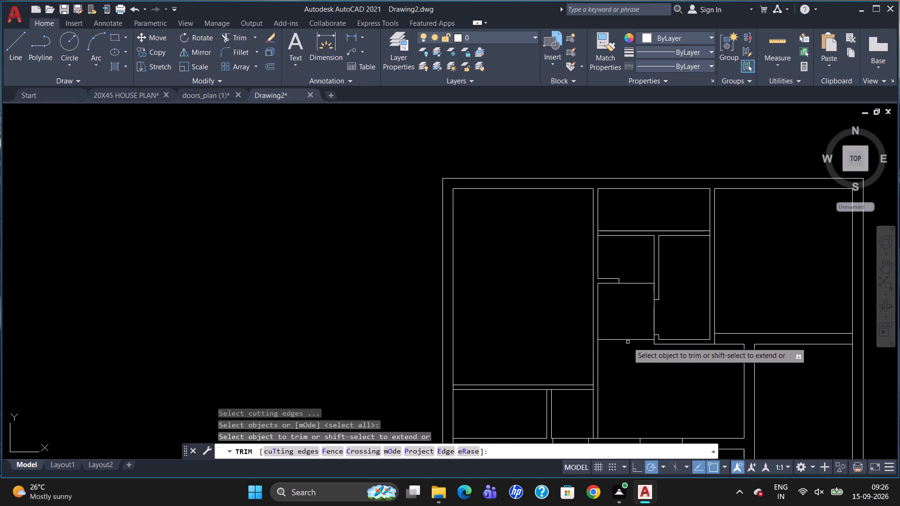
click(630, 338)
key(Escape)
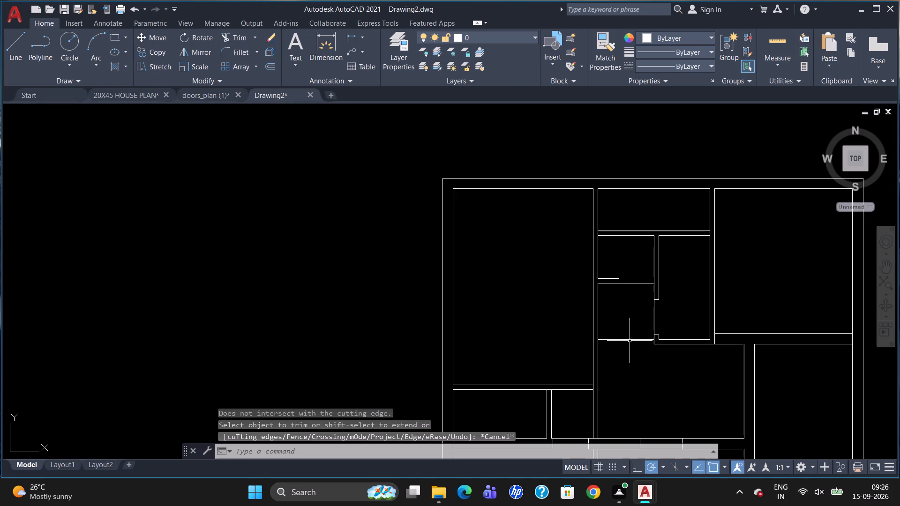
Delete the remaining horizontal line beneath the small left central room, opening it to the hall below.
click(630, 338)
key(Delete)
Draw a line across the large left room's right wall, tracked 4 inches up from its junction with the horizontal partition's upper line.
scroll(646, 313, down, 1)
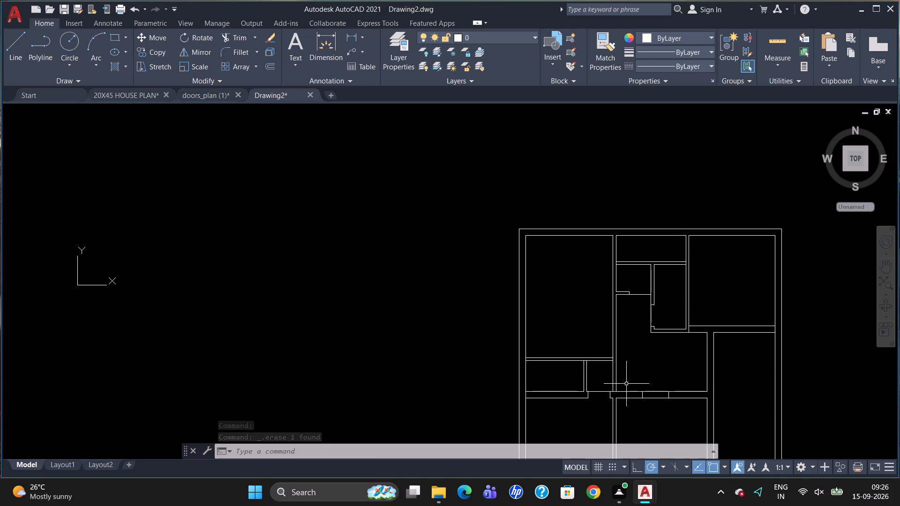
scroll(630, 364, up, 2)
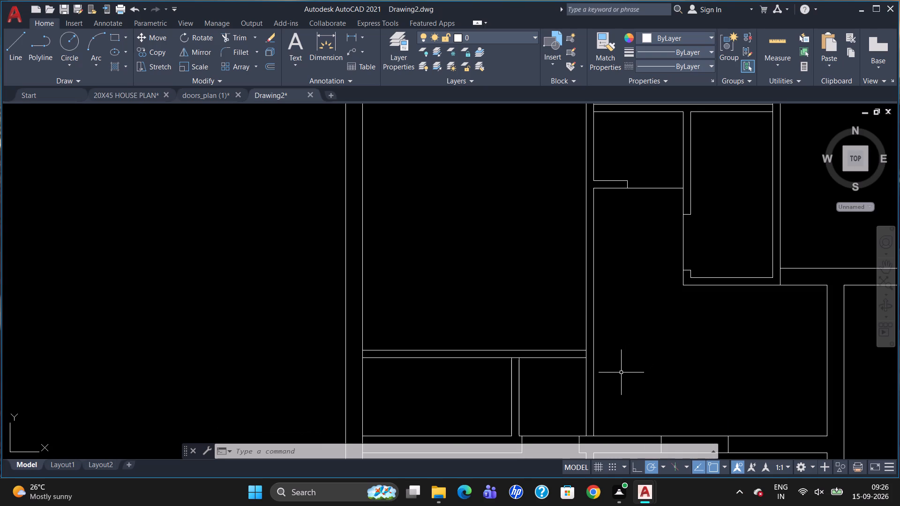
key(l)
key(Return)
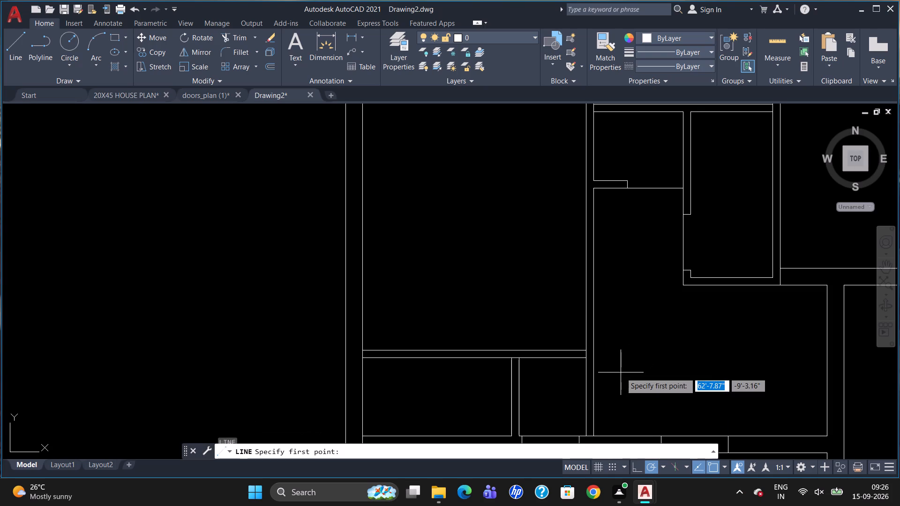
text(TK)
key(Return)
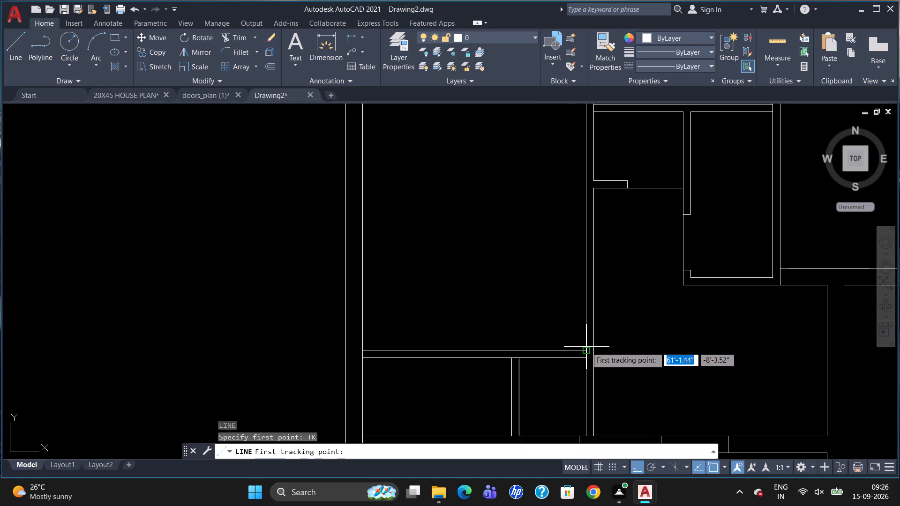
click(586, 348)
key(4)
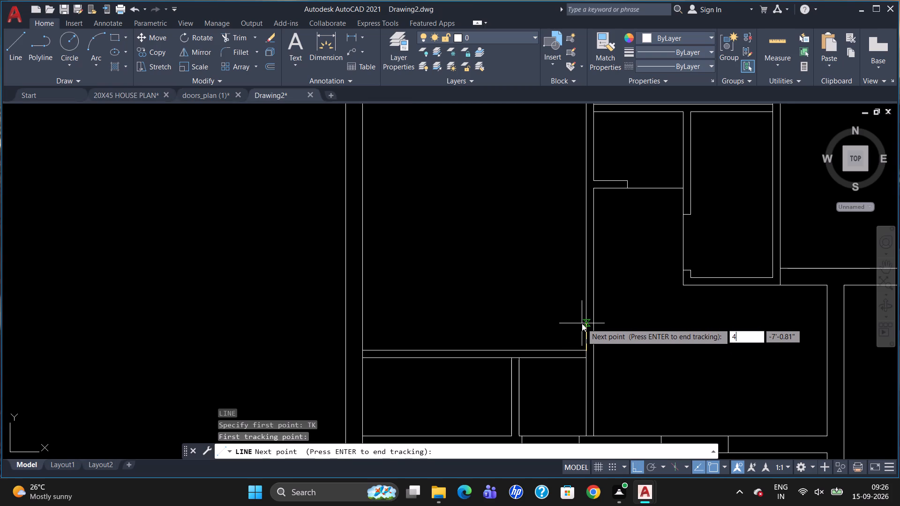
key(Return)
key(Return)
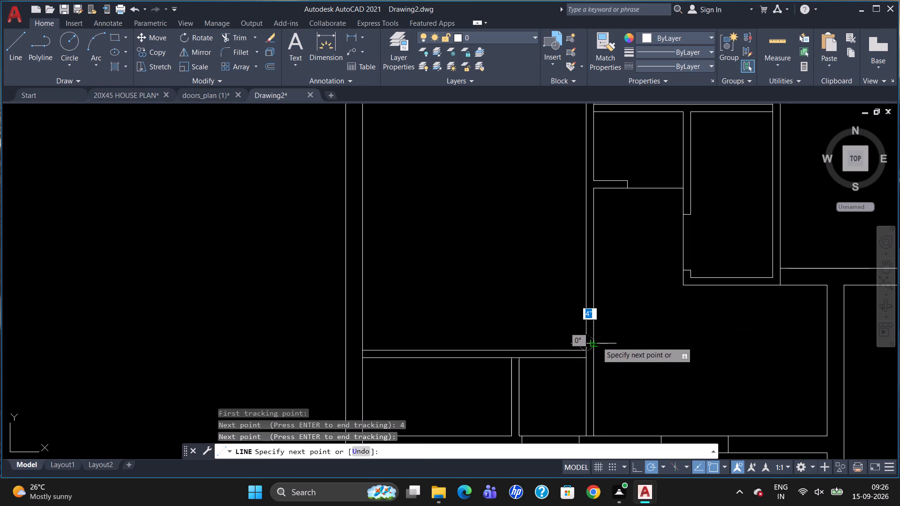
click(596, 345)
key(Escape)
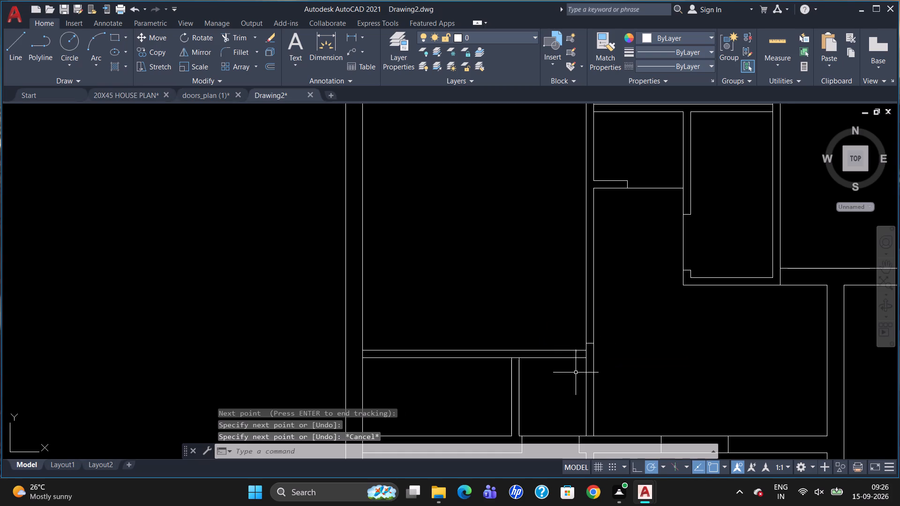
Trim the vertical wall's left line between the horizontal partition's two lines at their junction.
key(t)
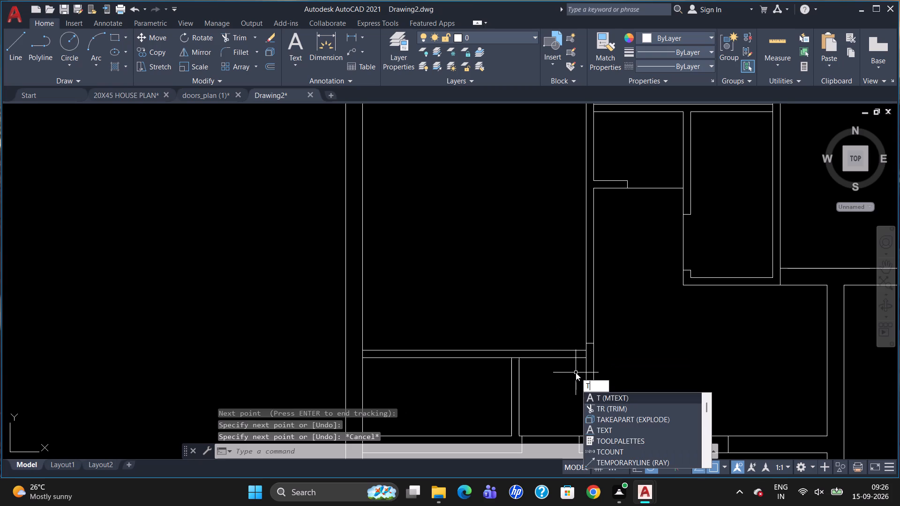
key(r)
key(Return)
key(Return)
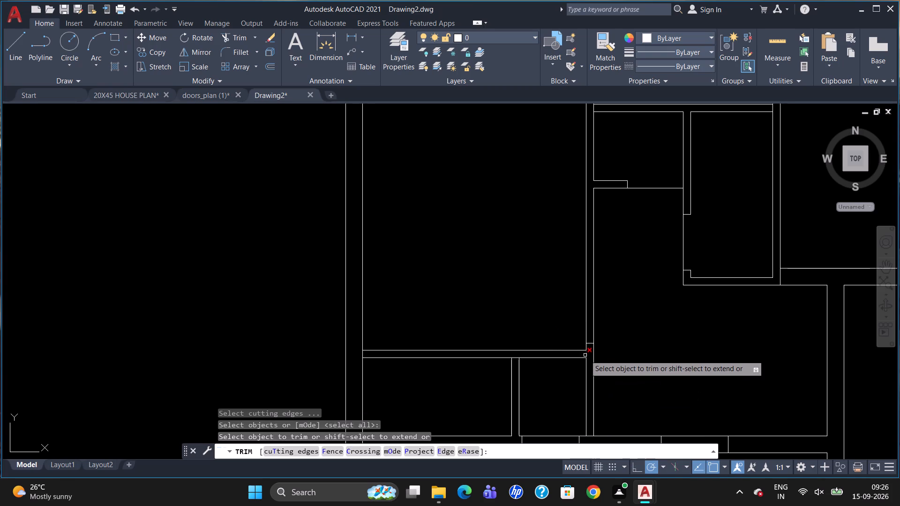
click(585, 355)
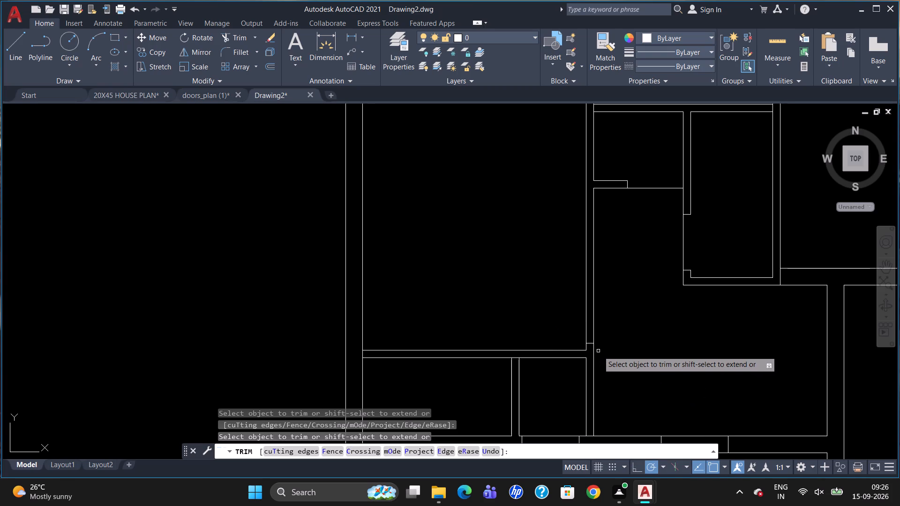
key(Escape)
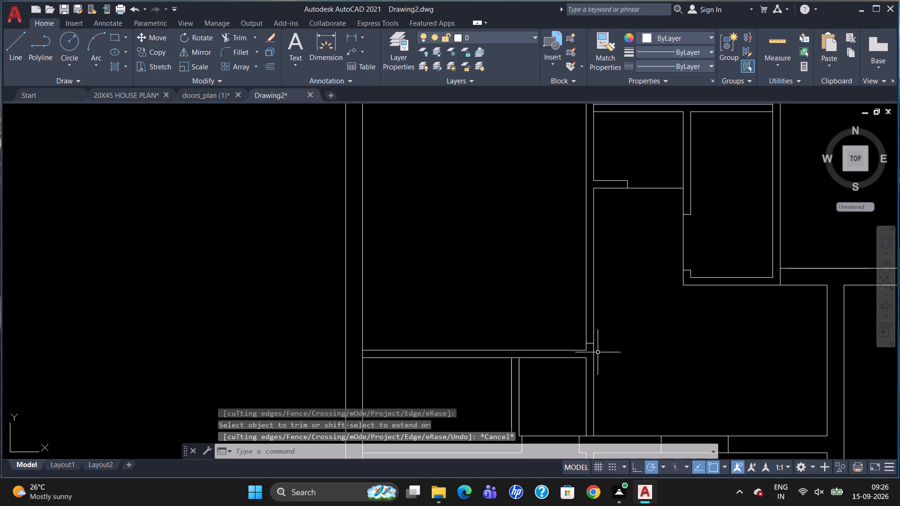
Draw a short line continuing the horizontal partition's lower line across the vertical wall to its right line.
key(l)
key(Return)
click(587, 361)
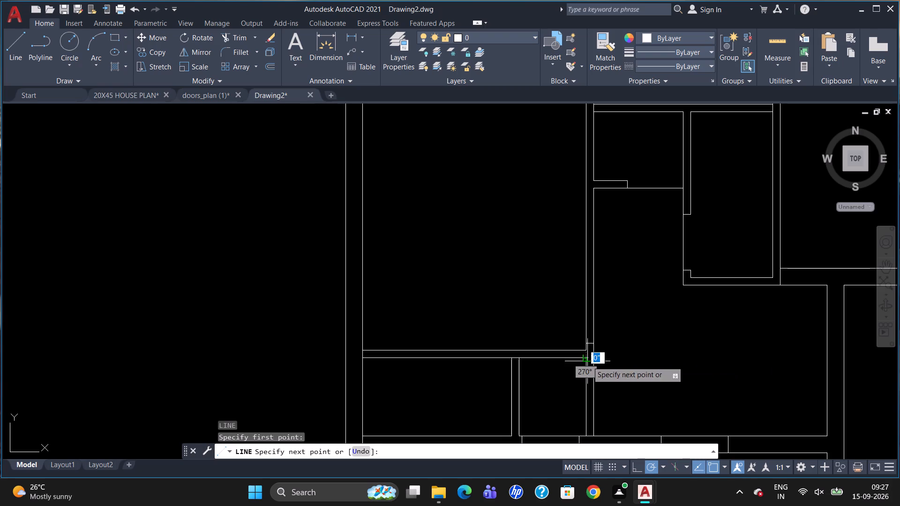
click(597, 361)
key(Escape)
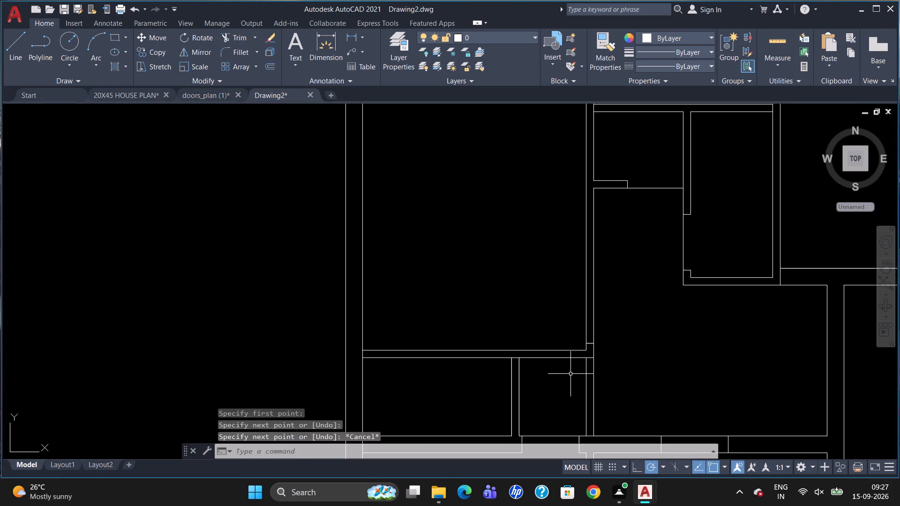
Offset the opening mark across the large left room's right wall 3' upward.
key(o)
key(Return)
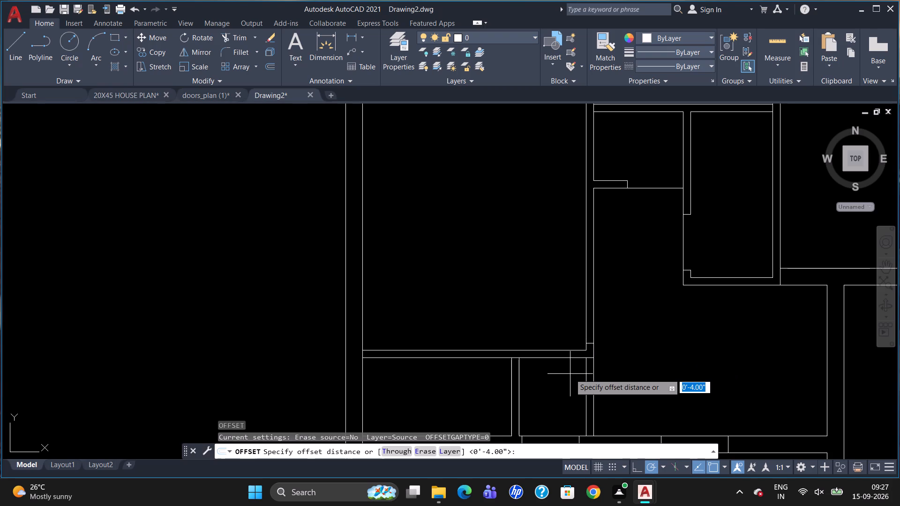
text(3')
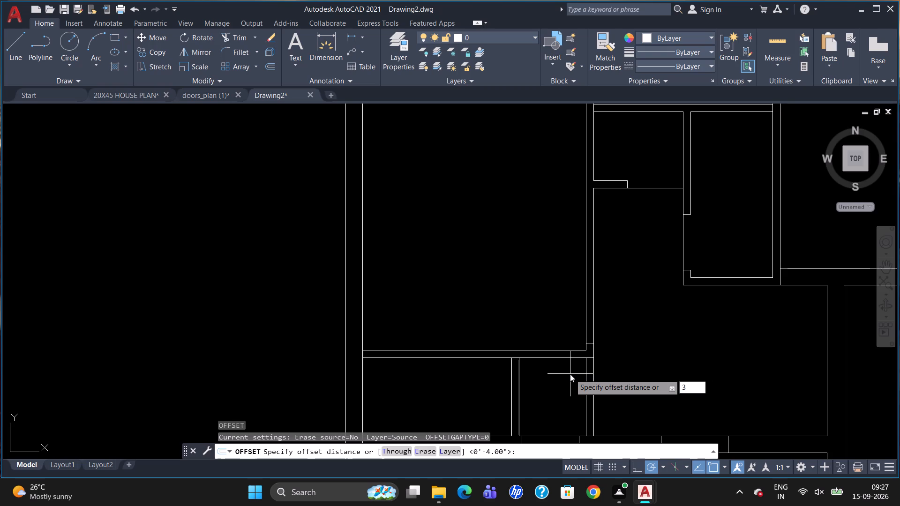
key(Return)
click(590, 344)
click(591, 312)
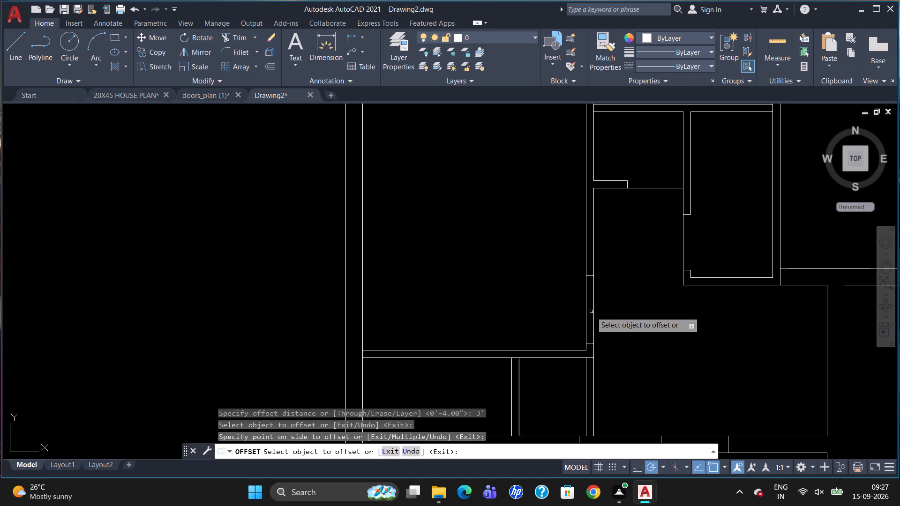
key(Escape)
Trim the left line of the large left room's right wall between the two opening marks.
text(TR)
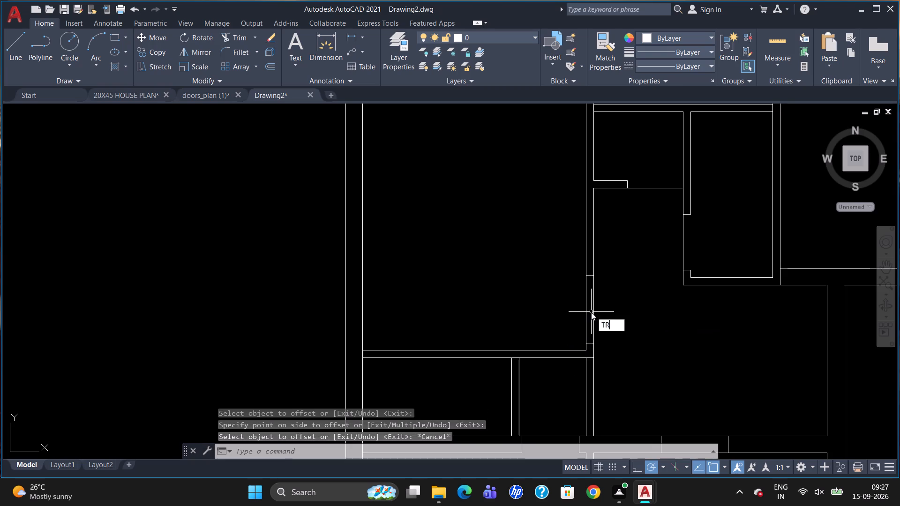
key(Return)
key(Return)
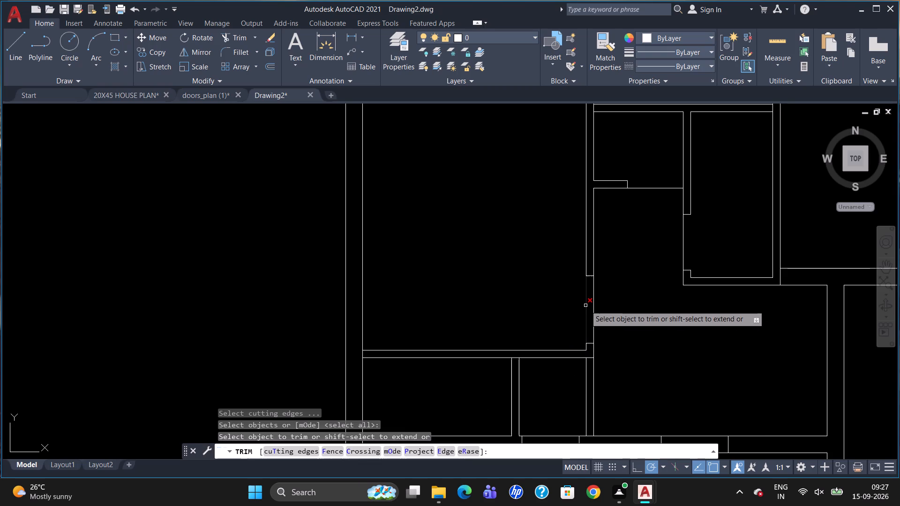
click(586, 303)
scroll(636, 296, down, 1)
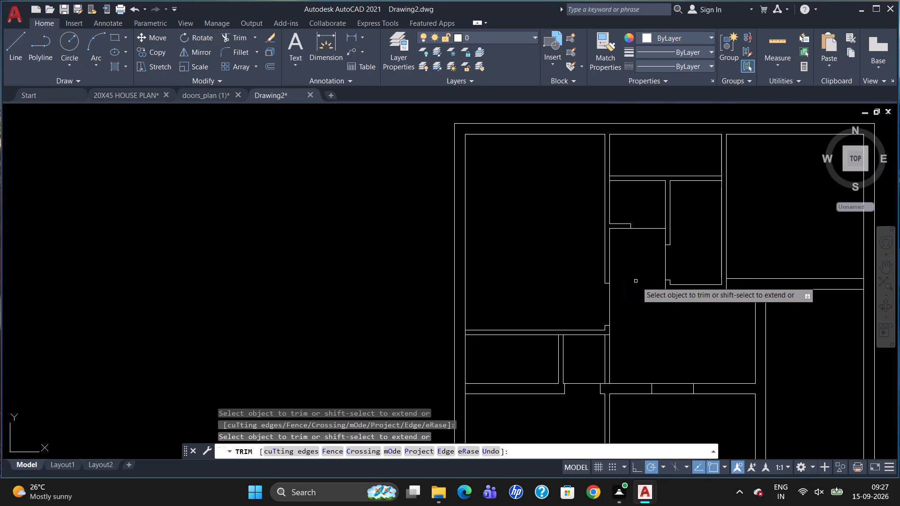
scroll(641, 287, down, 1)
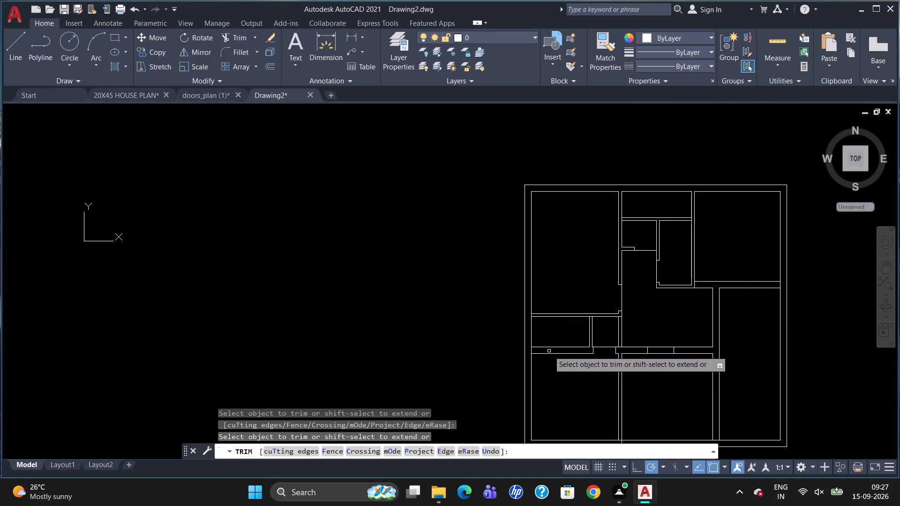
key(Escape)
Remove the vertical wall below the horizontal partition by deleting its left line and trimming its right line down to the lower wall.
scroll(545, 371, up, 1)
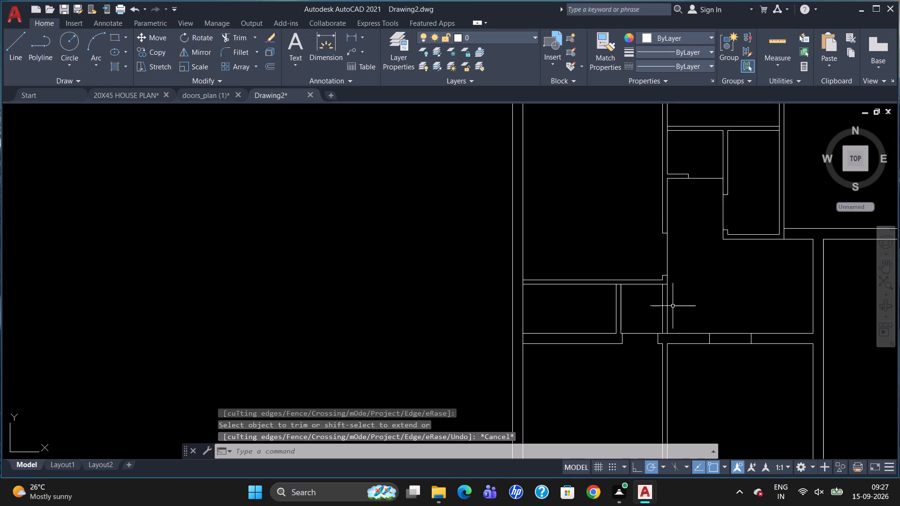
click(662, 318)
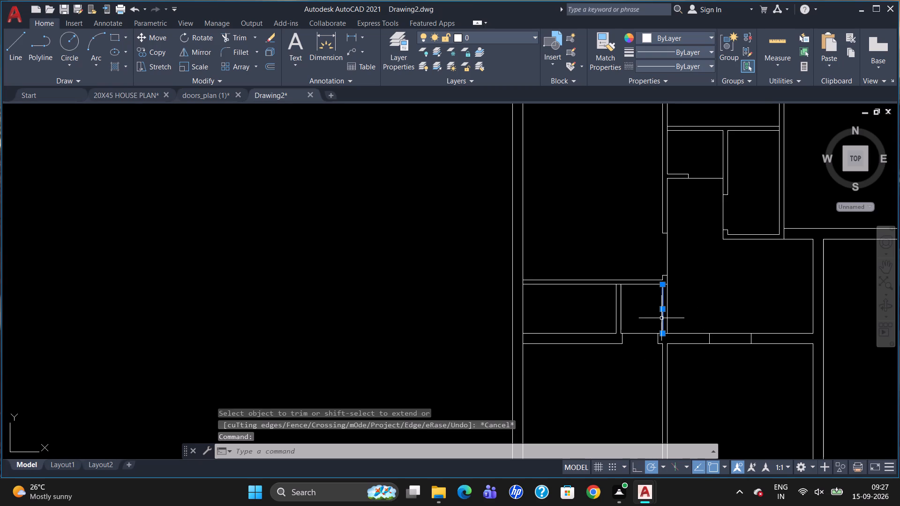
key(Delete)
text(TR)
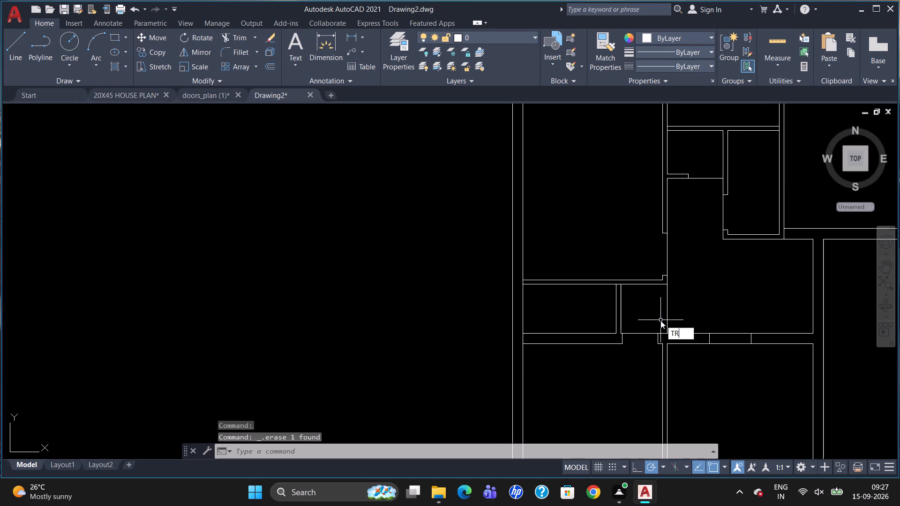
key(Return)
key(Return)
click(667, 313)
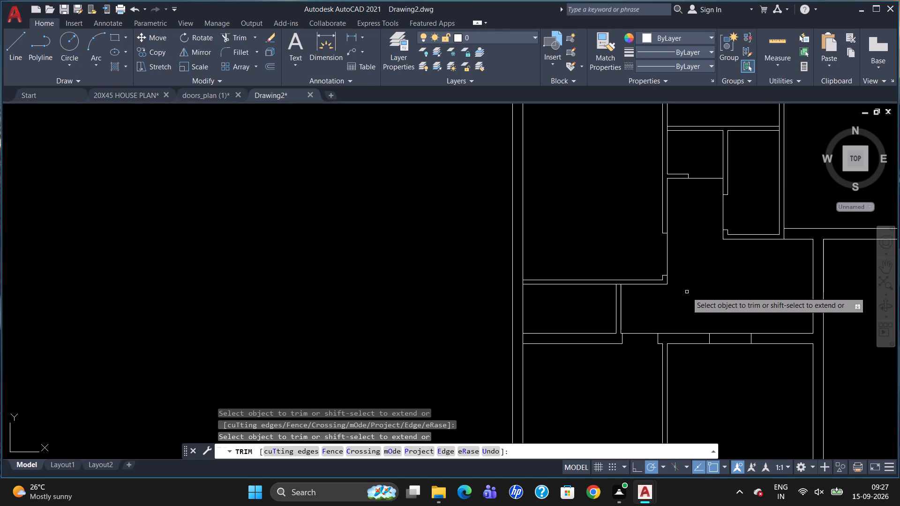
key(Escape)
Draw a vertical line down from the partition's lower line into the small left room, starting 2' from that room's right wall.
key(l)
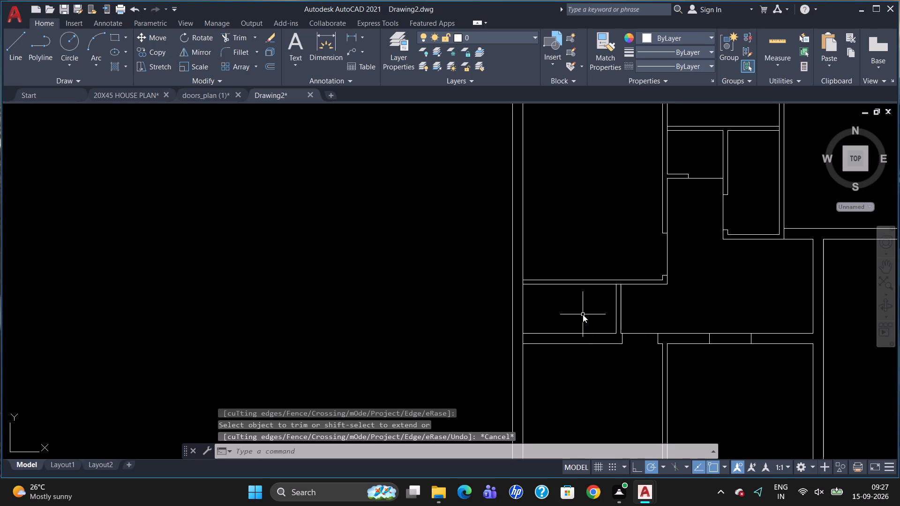
key(Return)
text(TK)
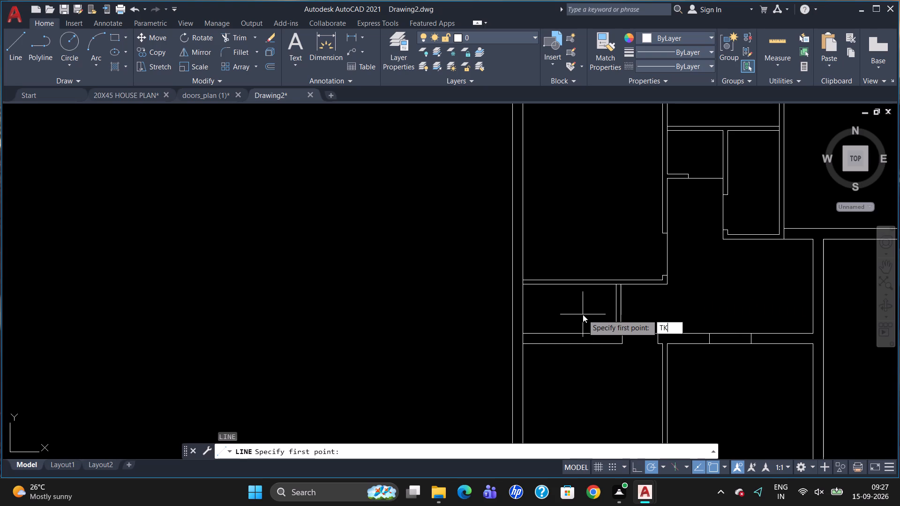
key(Return)
click(616, 287)
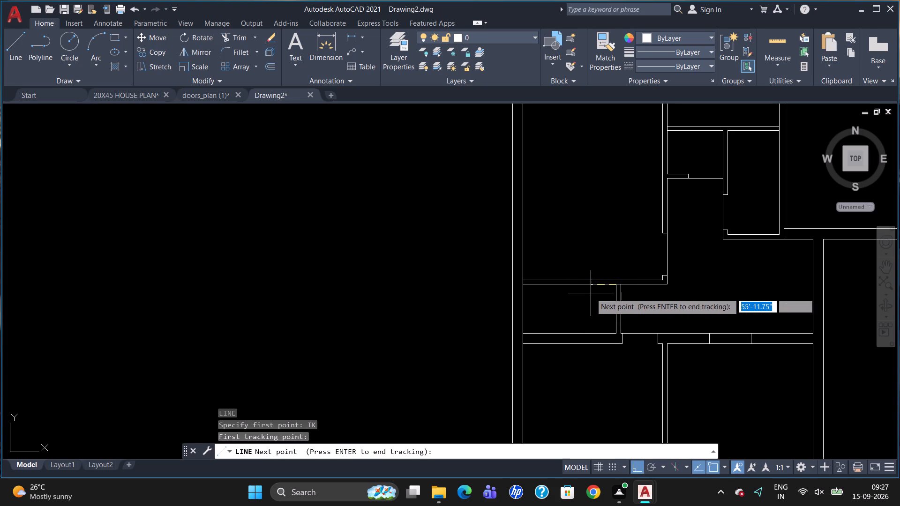
text(2')
key(Return)
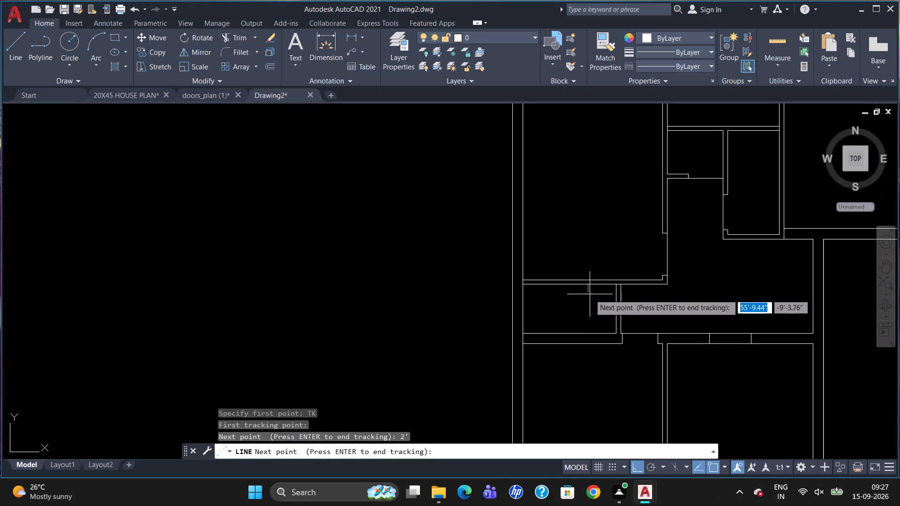
key(Return)
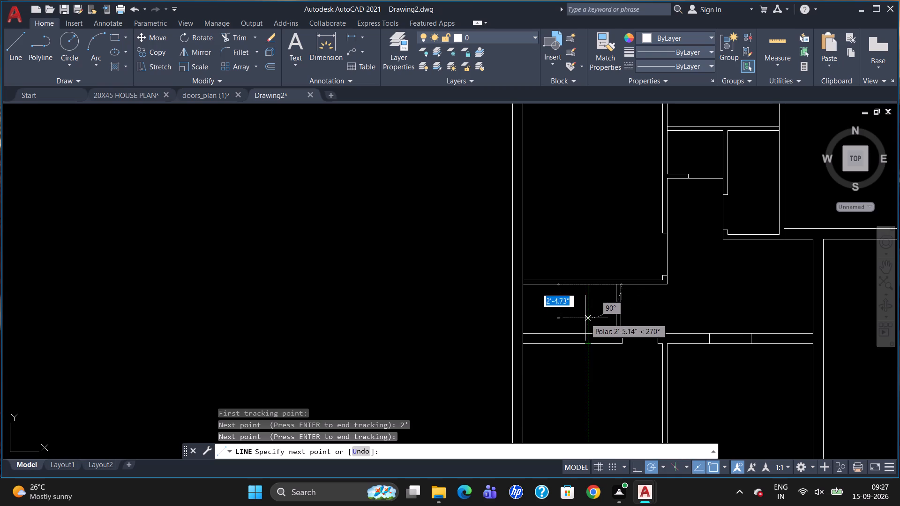
click(585, 315)
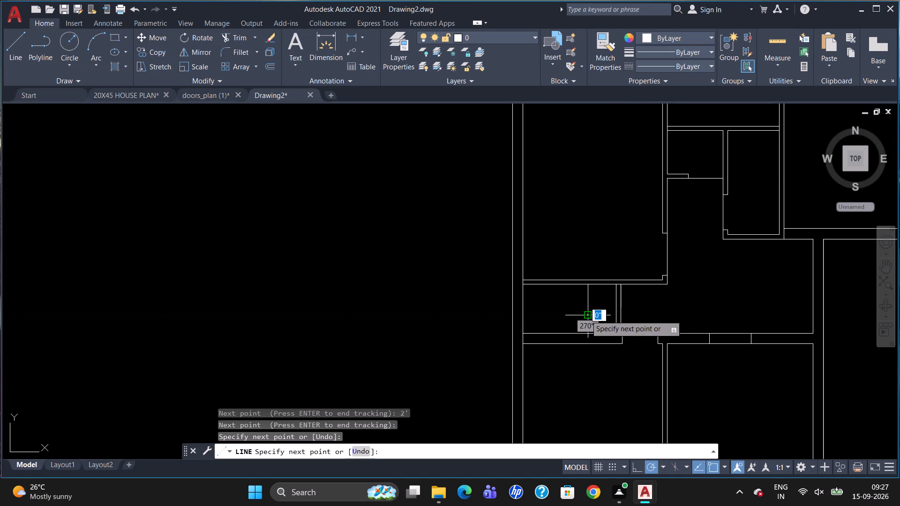
key(Escape)
Draw a second vertical line down from the same partition line, starting 2' from the small room's left wall.
key(l)
key(Return)
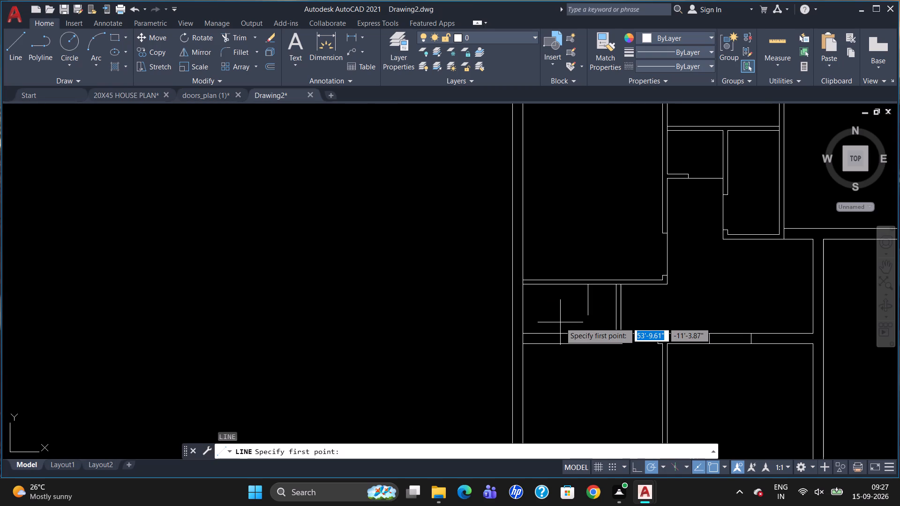
text(TK)
key(Return)
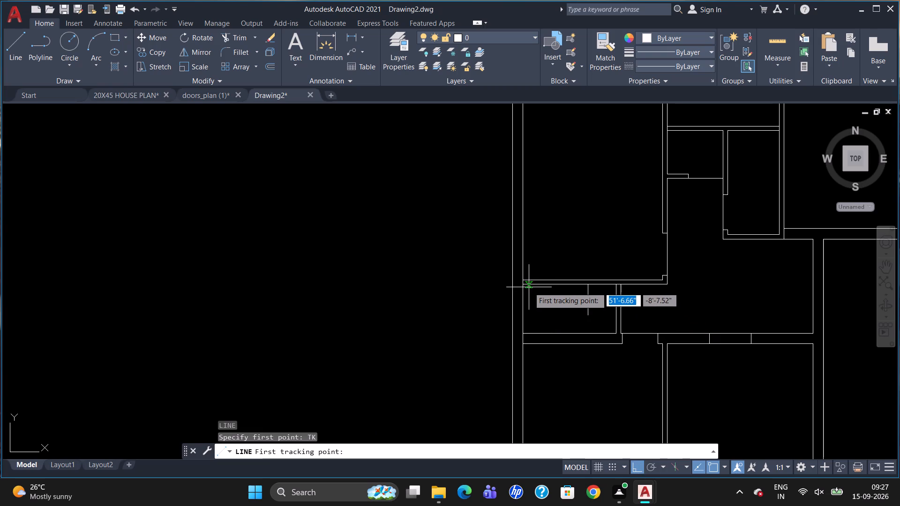
click(522, 287)
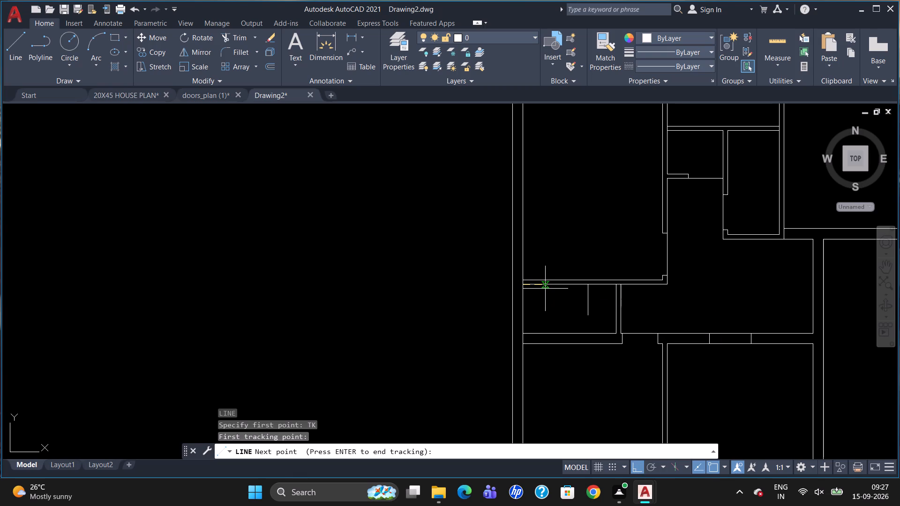
text(2')
key(Return)
key(Return)
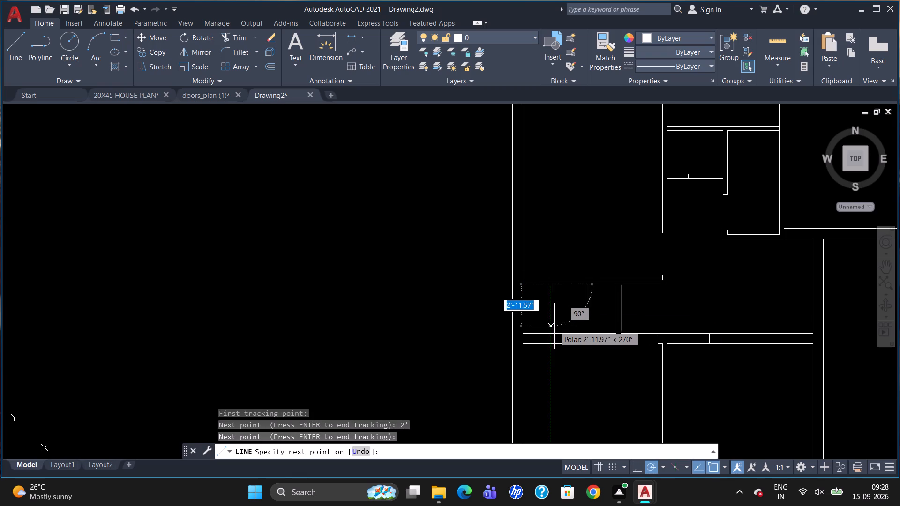
click(554, 320)
key(Escape)
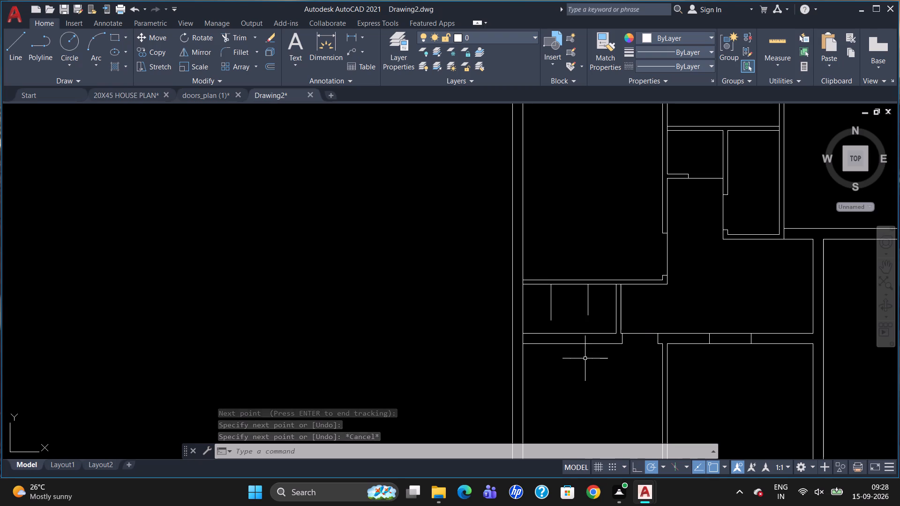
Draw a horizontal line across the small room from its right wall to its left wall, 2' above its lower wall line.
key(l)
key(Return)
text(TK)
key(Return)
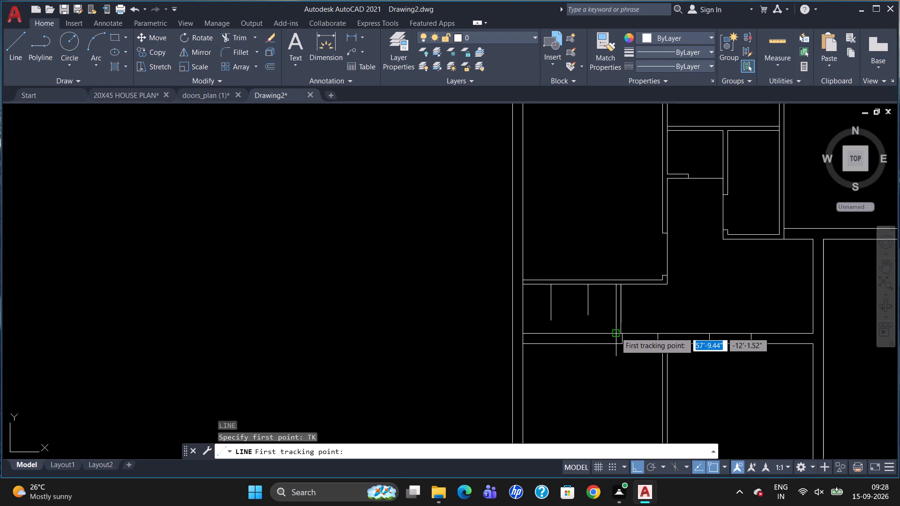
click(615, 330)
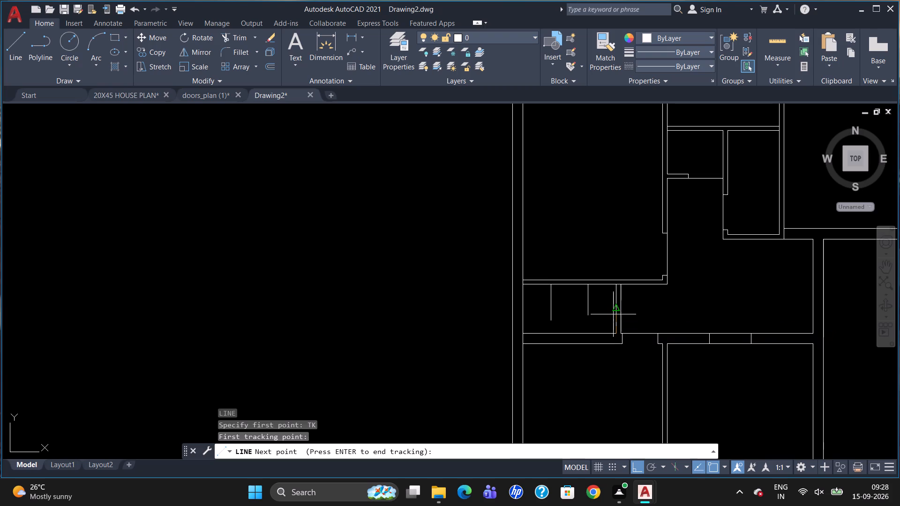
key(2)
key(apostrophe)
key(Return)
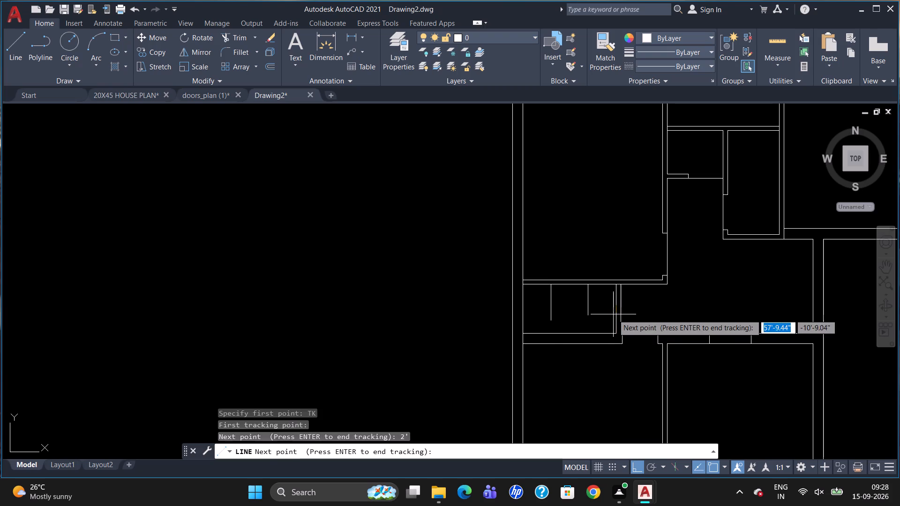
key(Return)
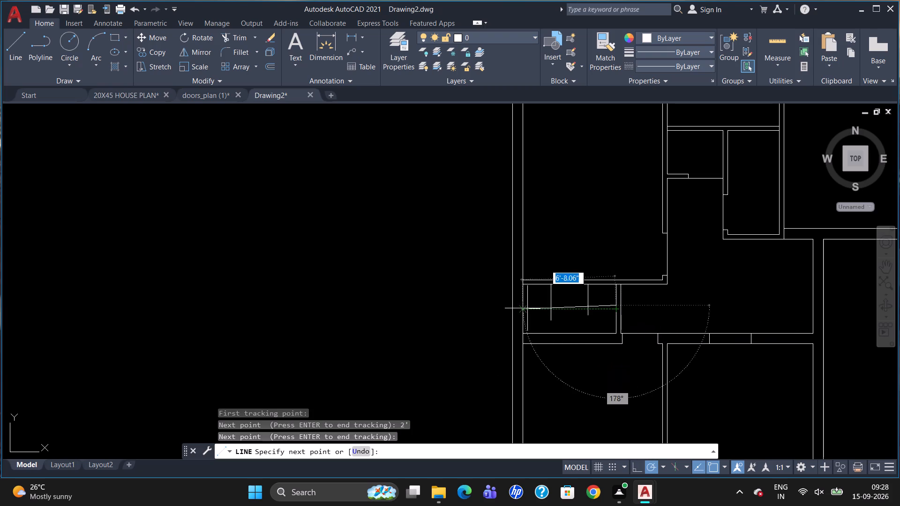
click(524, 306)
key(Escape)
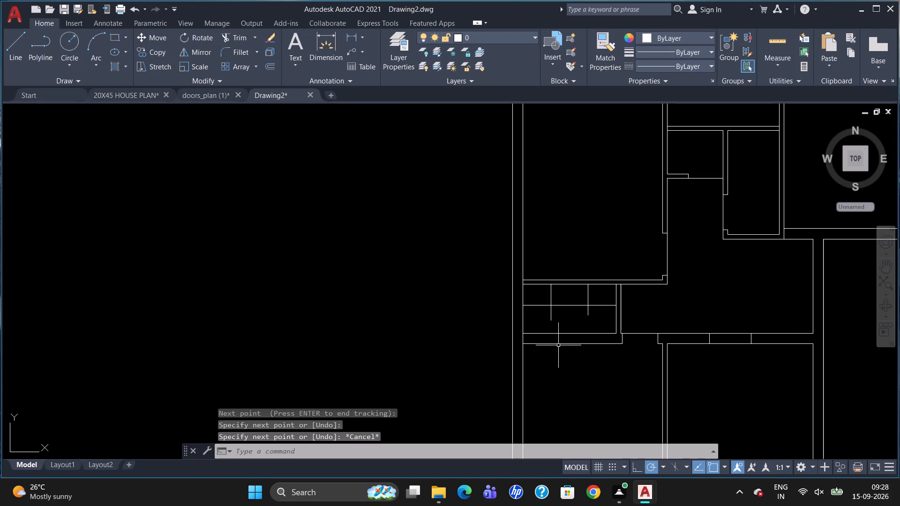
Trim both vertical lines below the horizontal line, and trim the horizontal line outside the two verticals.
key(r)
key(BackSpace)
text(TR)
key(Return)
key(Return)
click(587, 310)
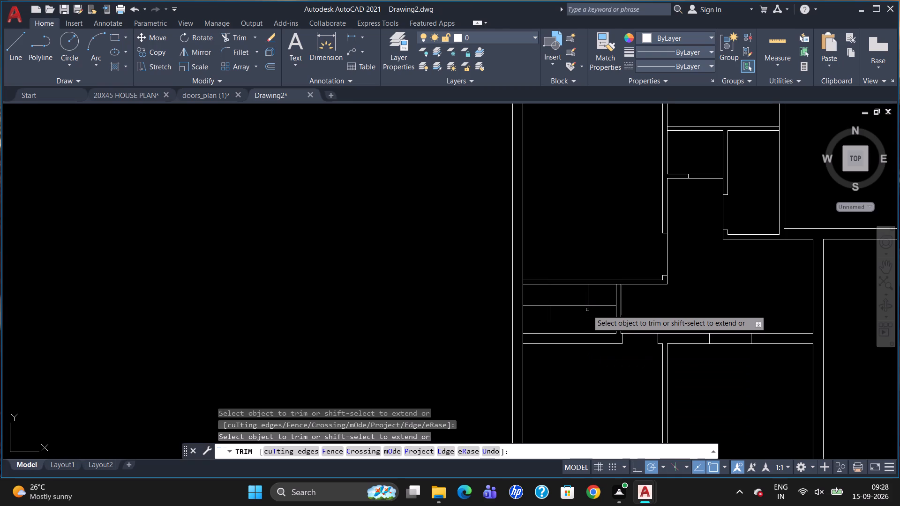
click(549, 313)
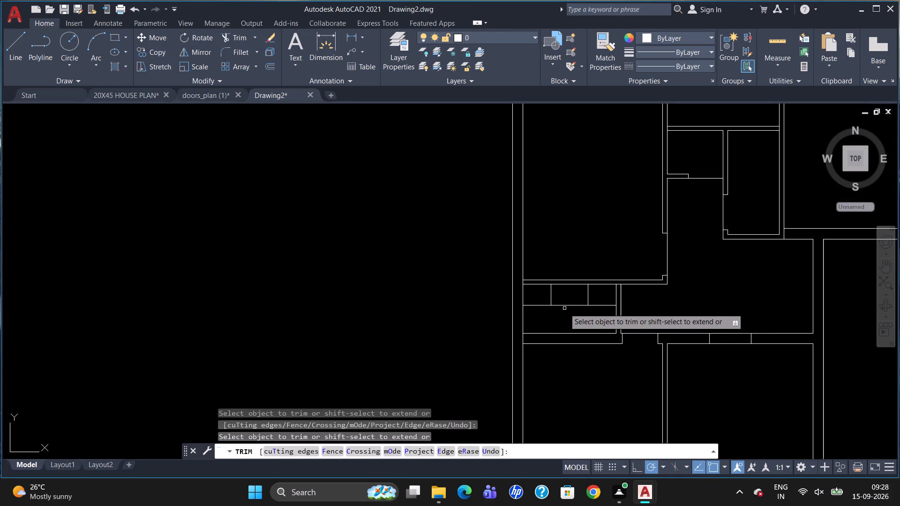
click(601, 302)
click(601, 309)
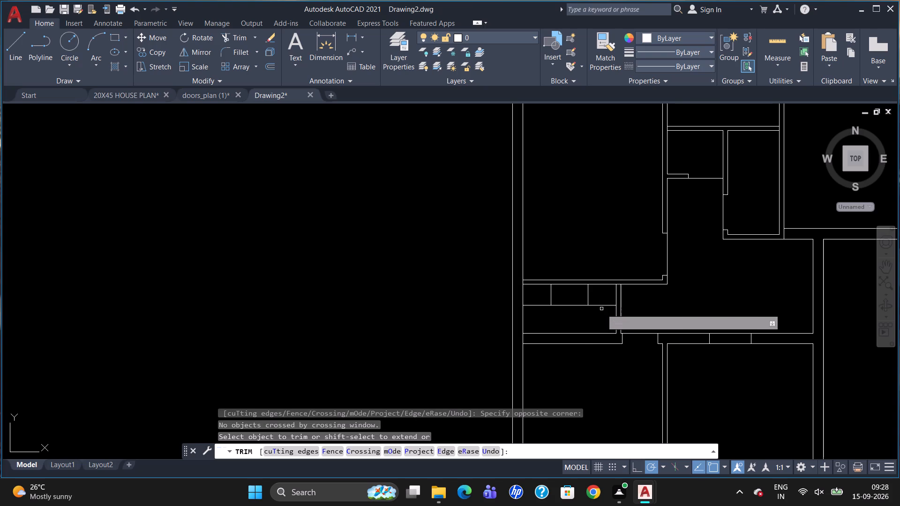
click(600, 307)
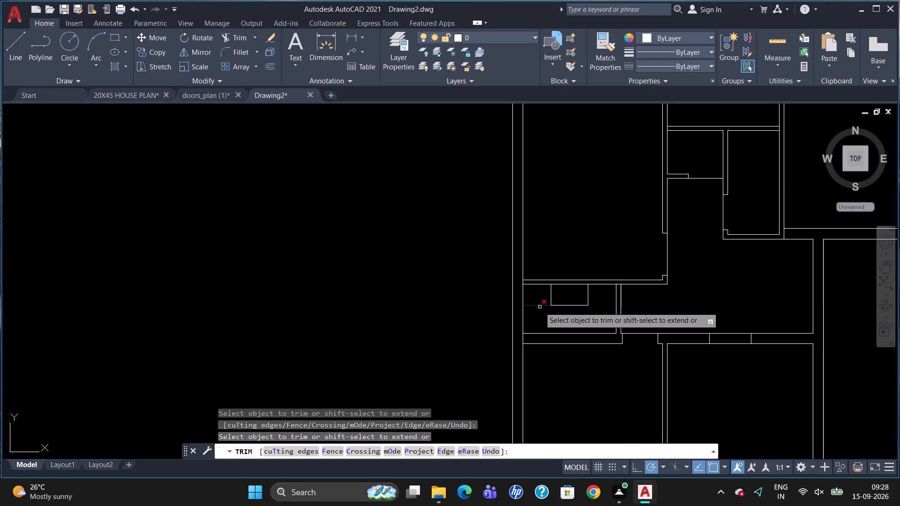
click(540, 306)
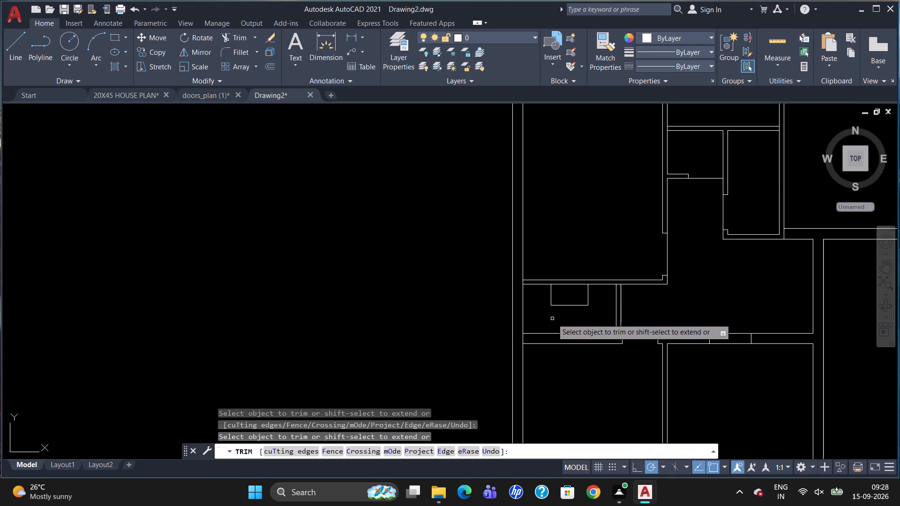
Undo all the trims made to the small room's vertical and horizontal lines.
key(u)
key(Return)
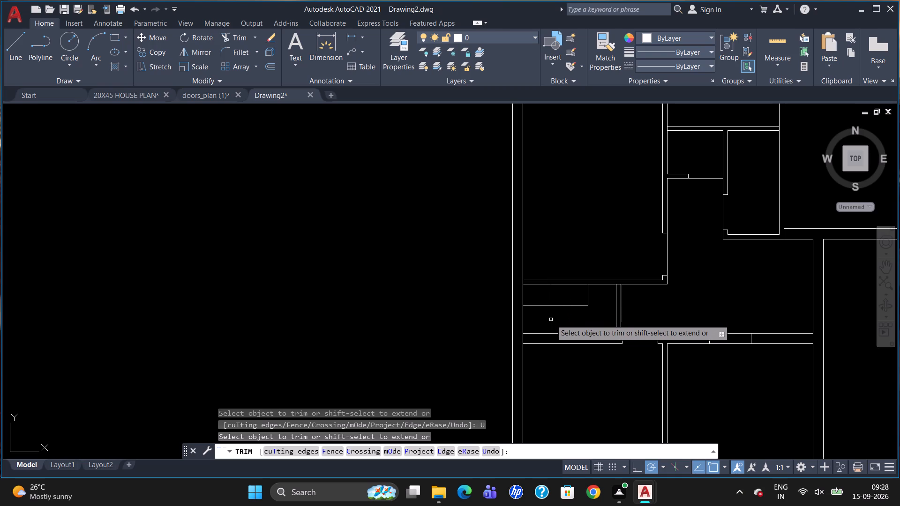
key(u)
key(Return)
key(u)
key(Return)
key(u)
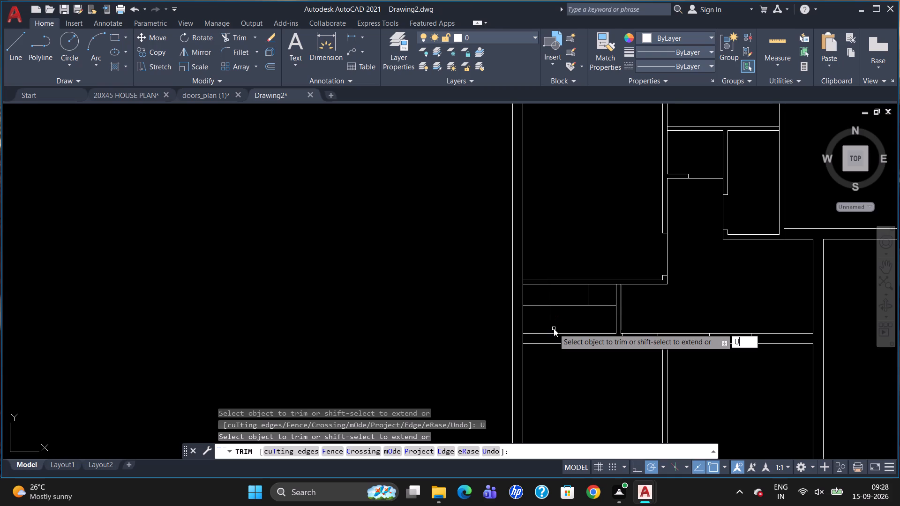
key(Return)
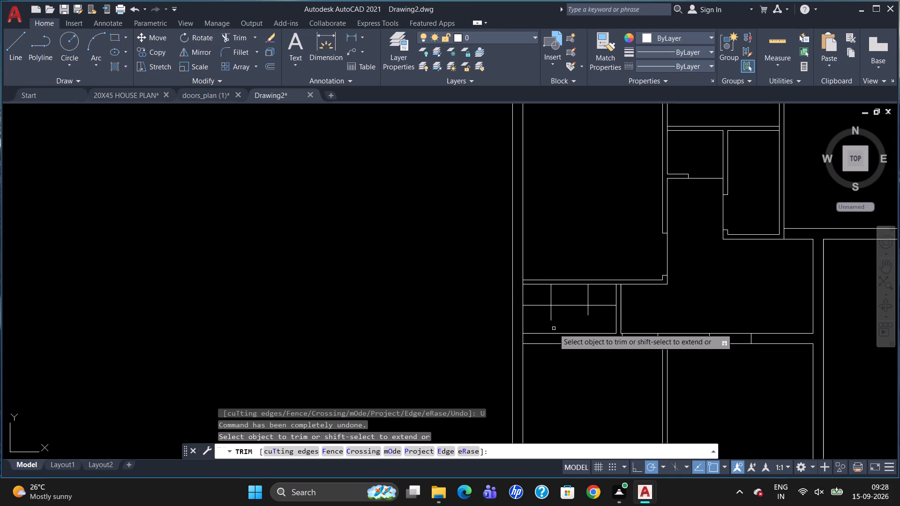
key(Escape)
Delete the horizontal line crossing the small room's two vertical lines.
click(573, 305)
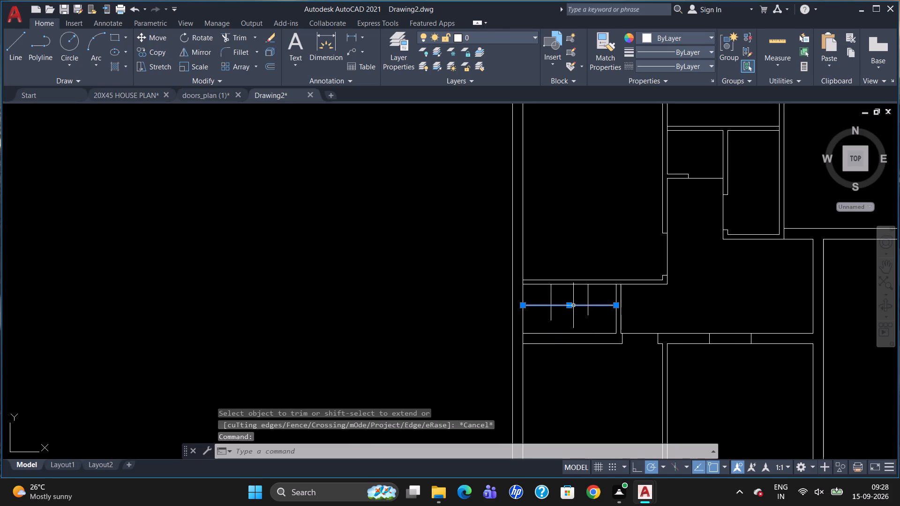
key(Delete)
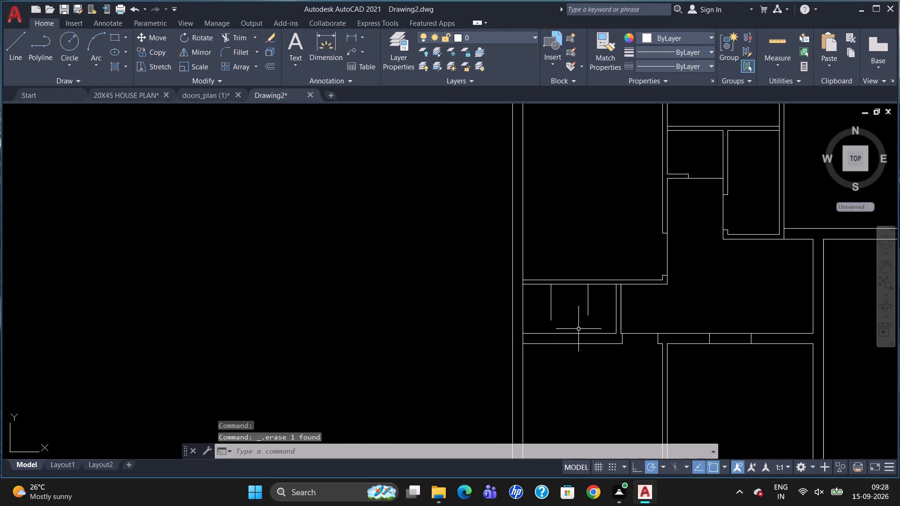
Draw a line from the right vertical line's lower end to the small room's right wall, then back across to its left wall.
key(l)
key(Return)
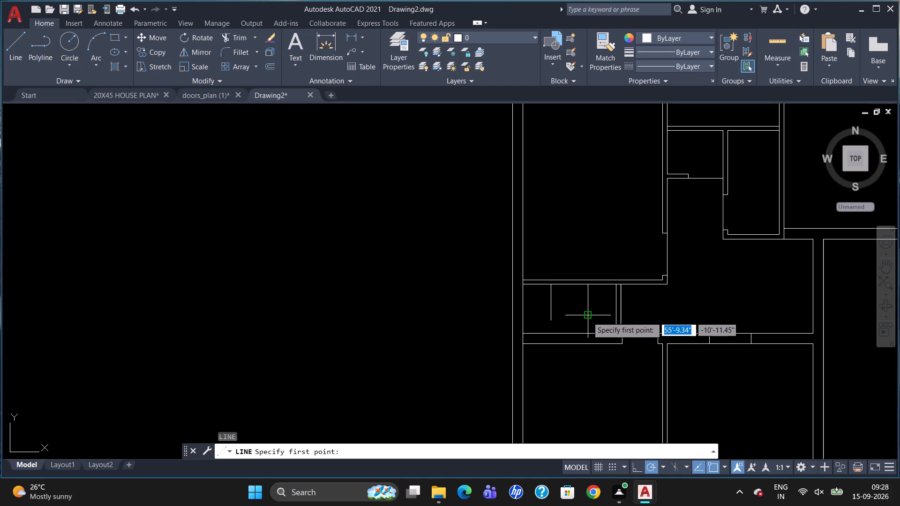
click(587, 316)
click(616, 313)
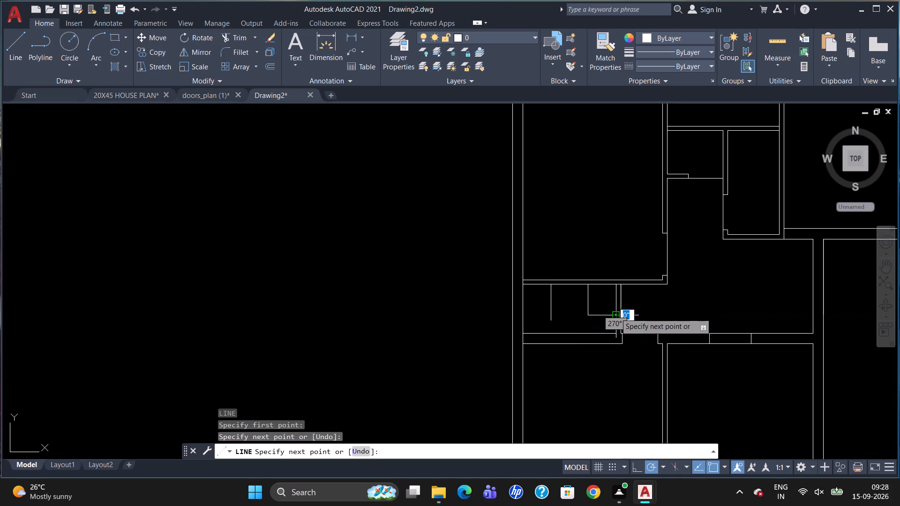
click(525, 315)
key(Escape)
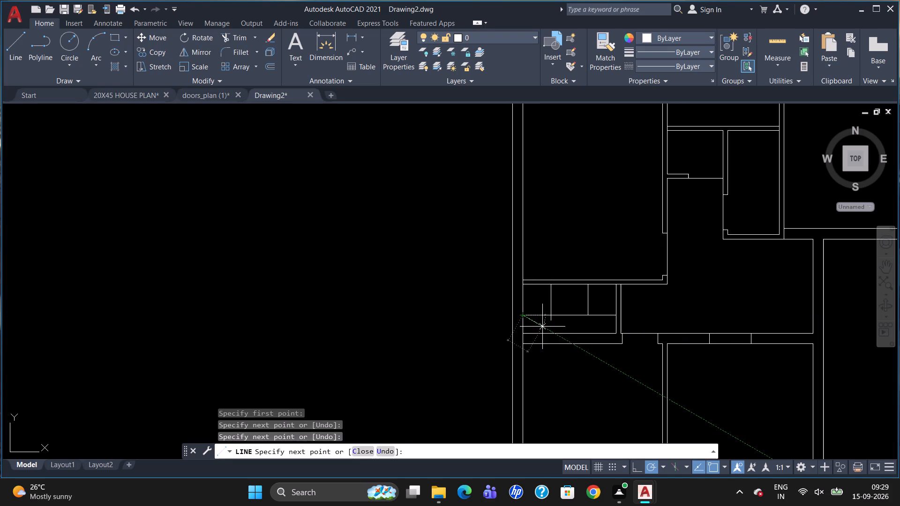
Trim the left vertical line's end below the horizontal line, and trim the horizontal line outside the two verticals.
text(TR)
key(Return)
key(Return)
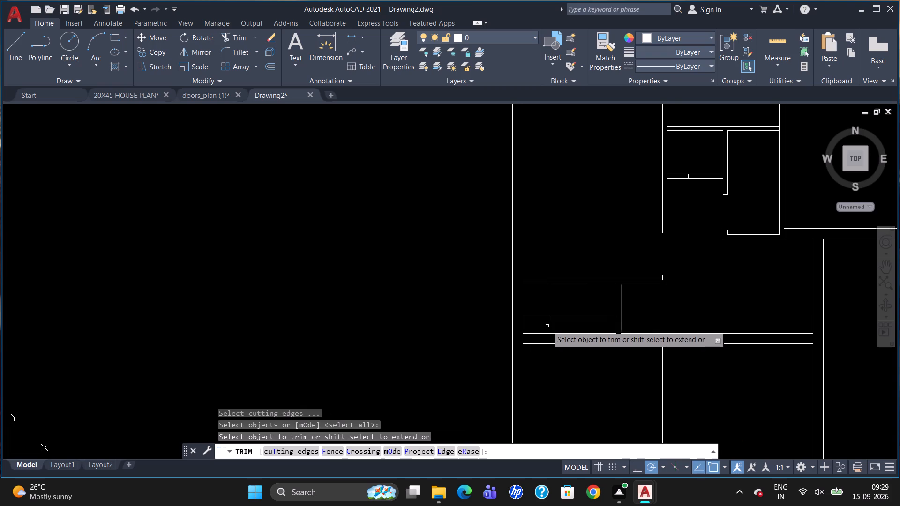
click(551, 321)
click(541, 315)
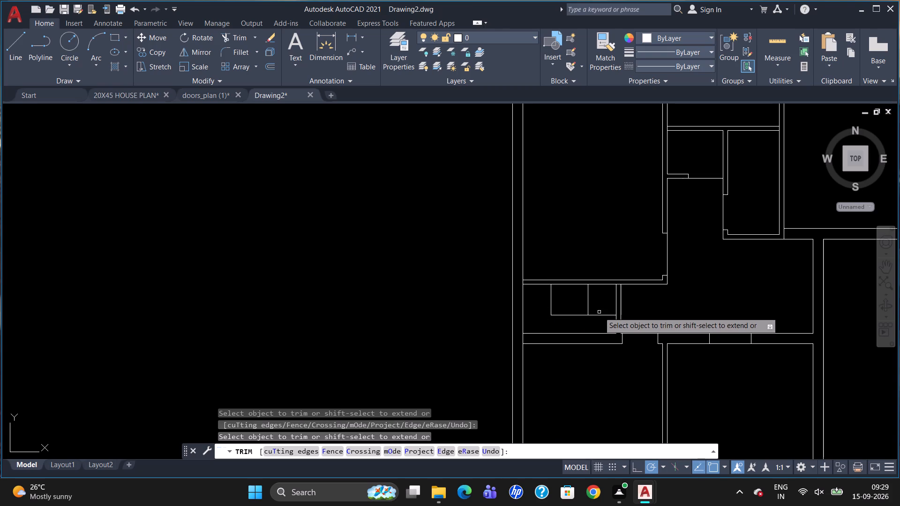
click(600, 315)
click(599, 315)
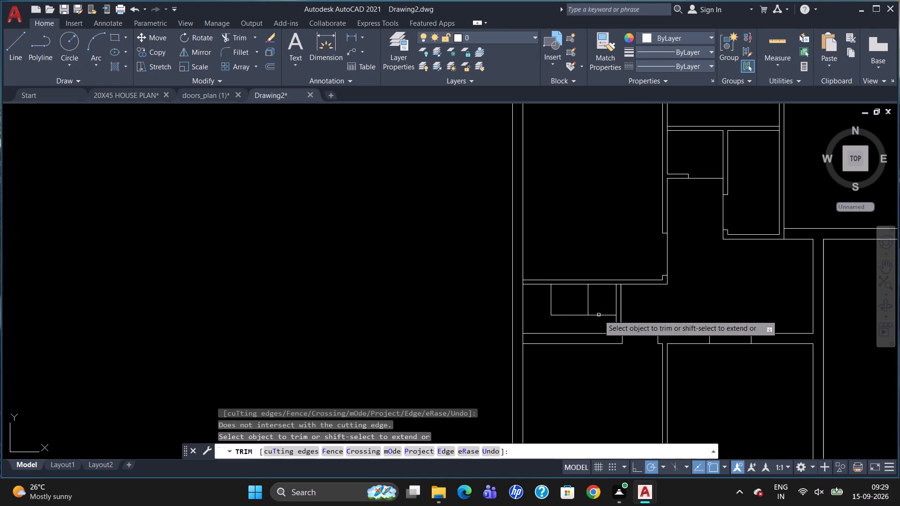
key(Escape)
Delete the leftover horizontal segment between the right vertical line and the small room's right wall.
click(600, 319)
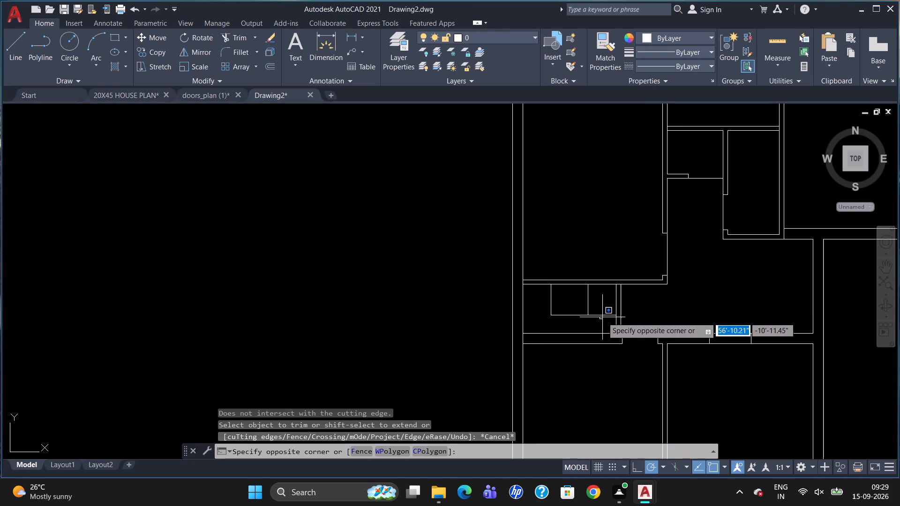
key(Escape)
click(598, 315)
key(Delete)
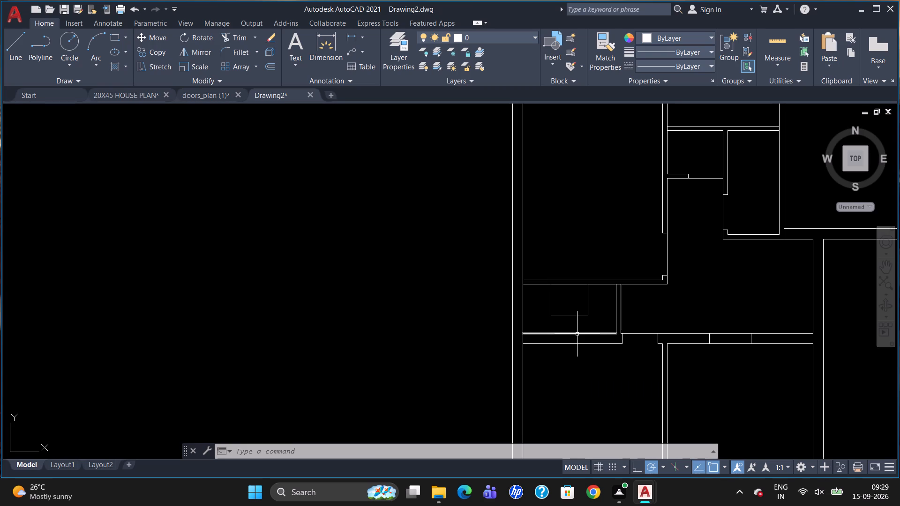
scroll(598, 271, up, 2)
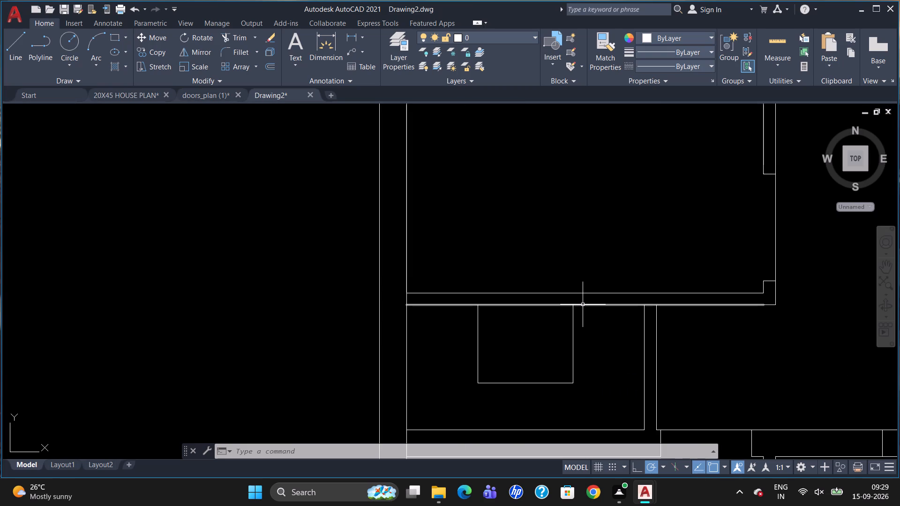
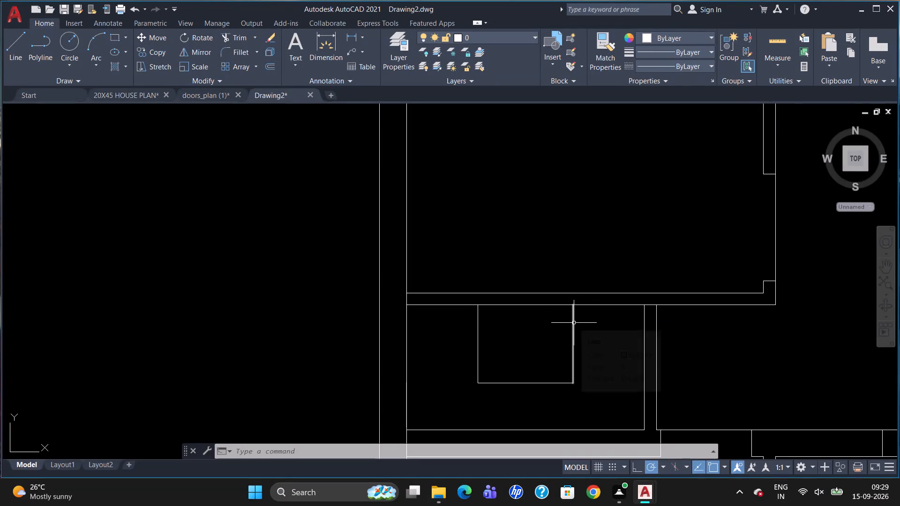
Draw two short vertical lines across the partition above the small room's rectangle, just inside the rectangle's two sides.
key(l)
key(Return)
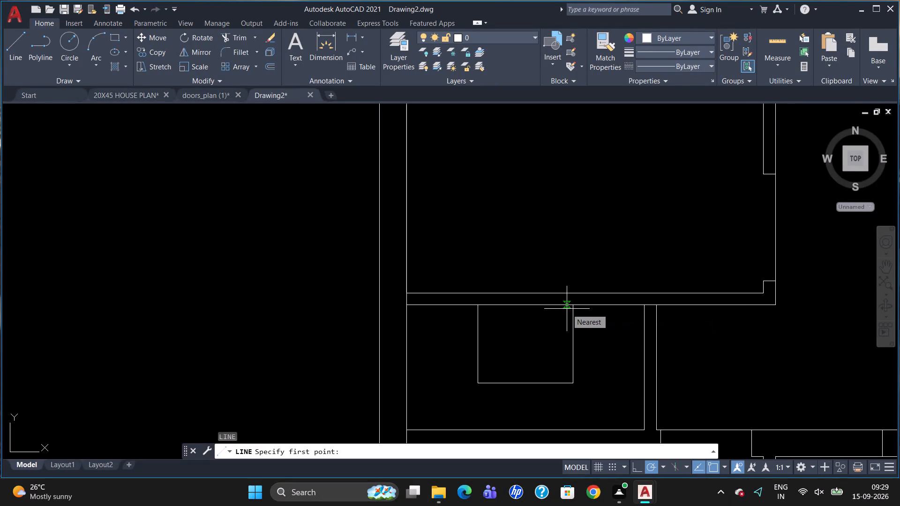
scroll(567, 309, up, 2)
click(577, 301)
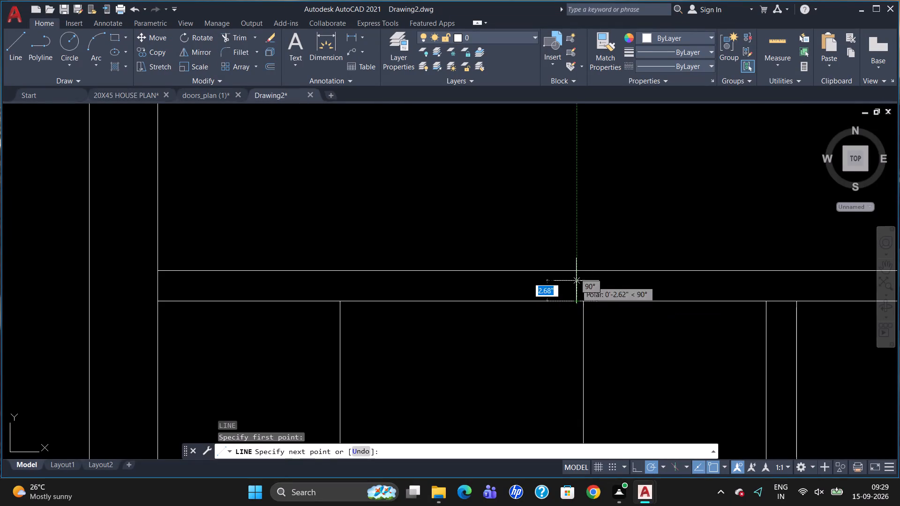
click(578, 270)
key(Escape)
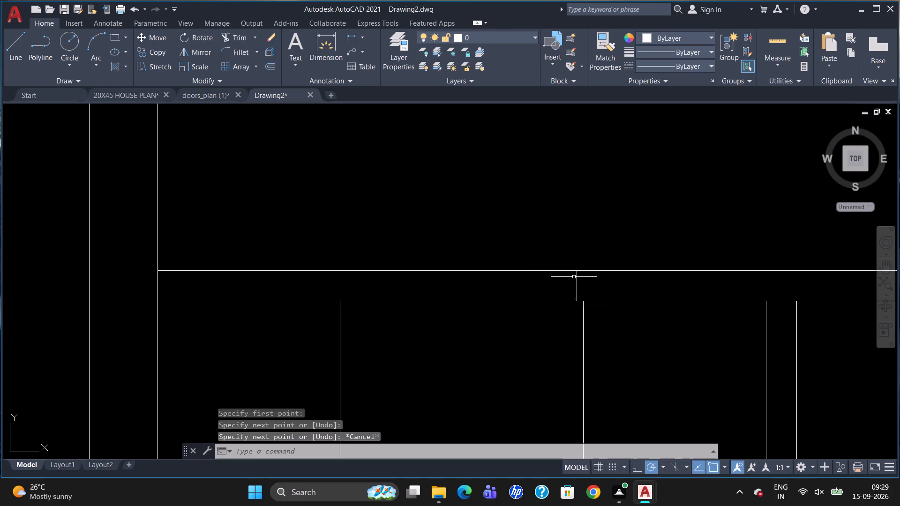
key(l)
key(Return)
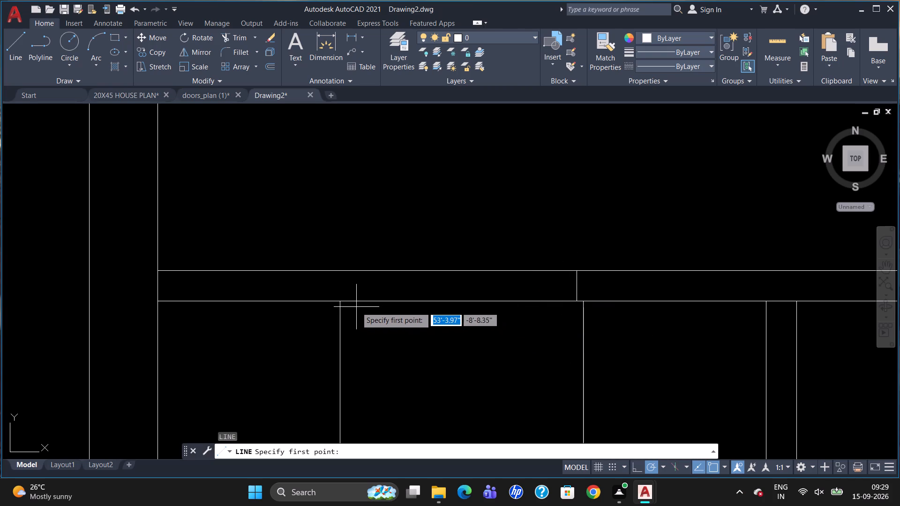
click(349, 303)
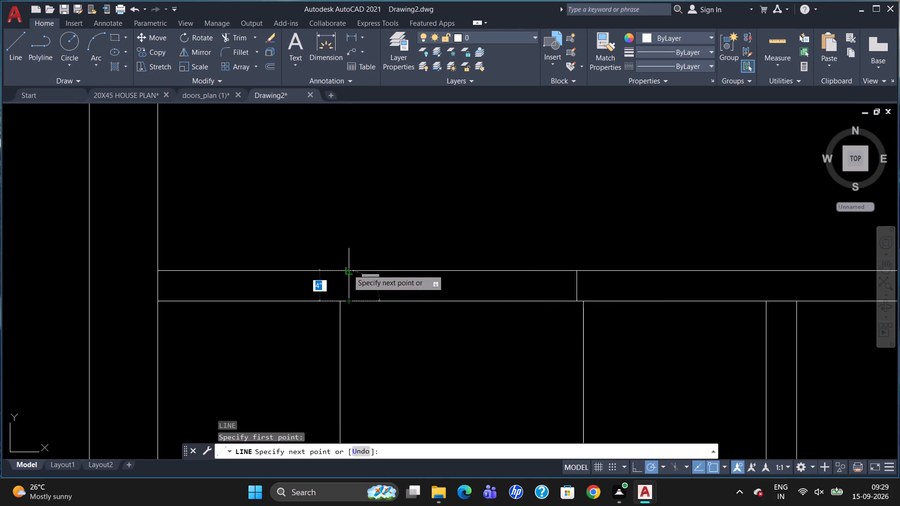
click(348, 269)
key(Escape)
Trim both partition lines between the two short verticals to cut an opening above the rectangle.
scroll(455, 255, down, 2)
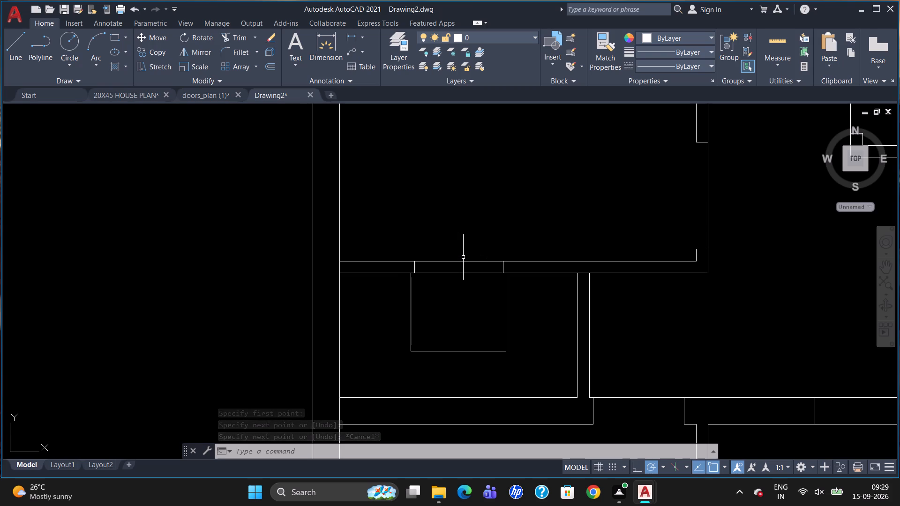
key(t)
key(r)
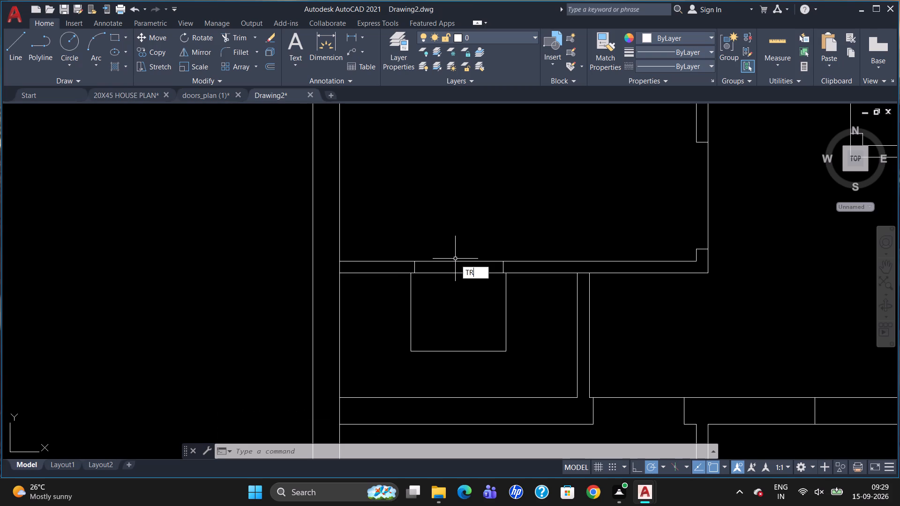
key(Return)
key(Return)
drag(460, 253, 465, 273)
click(465, 273)
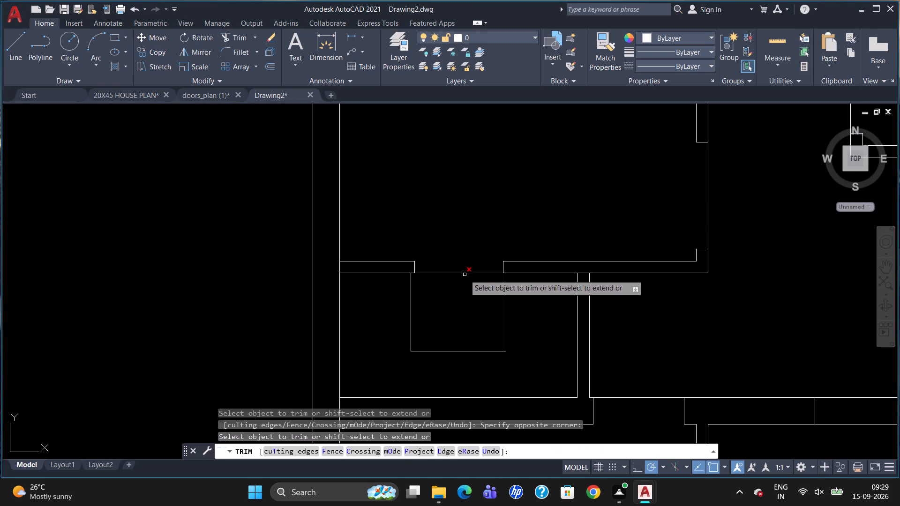
click(465, 275)
key(Escape)
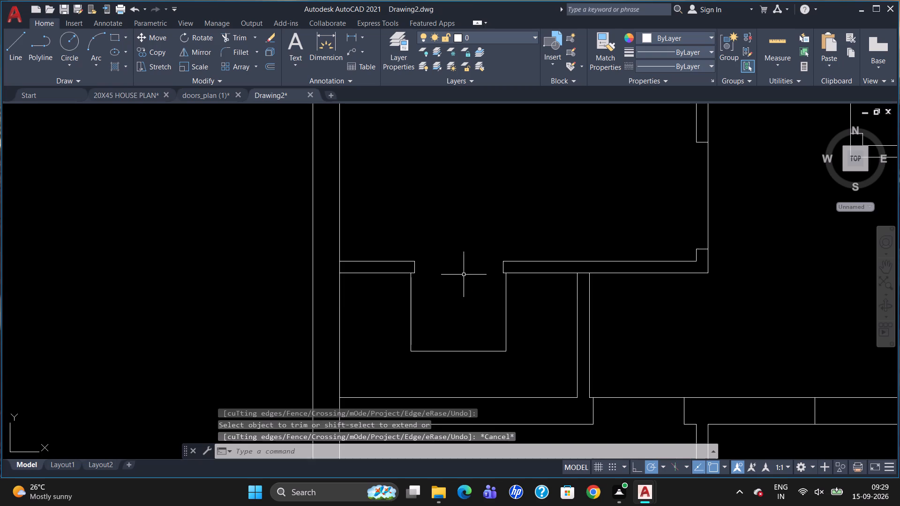
Draw a horizontal line across the new opening, joining the midpoints of its two jambs.
key(l)
key(Return)
scroll(435, 264, up, 2)
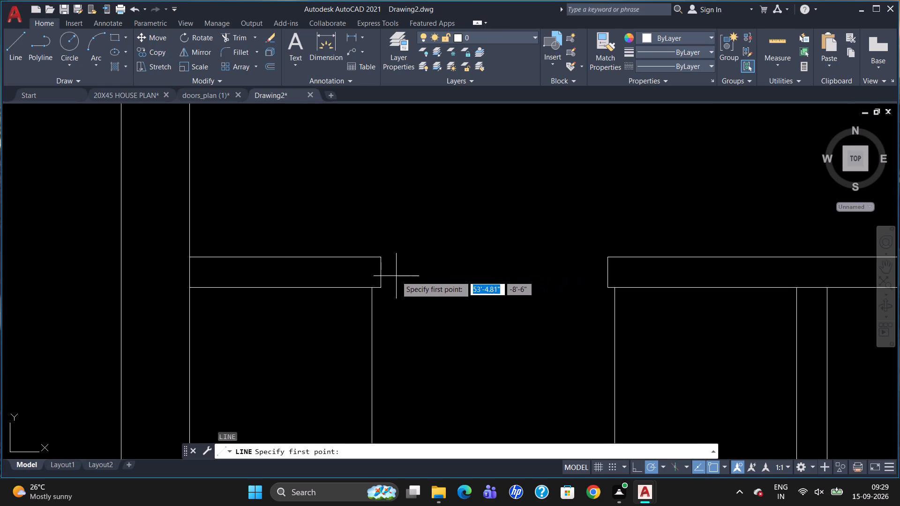
click(383, 271)
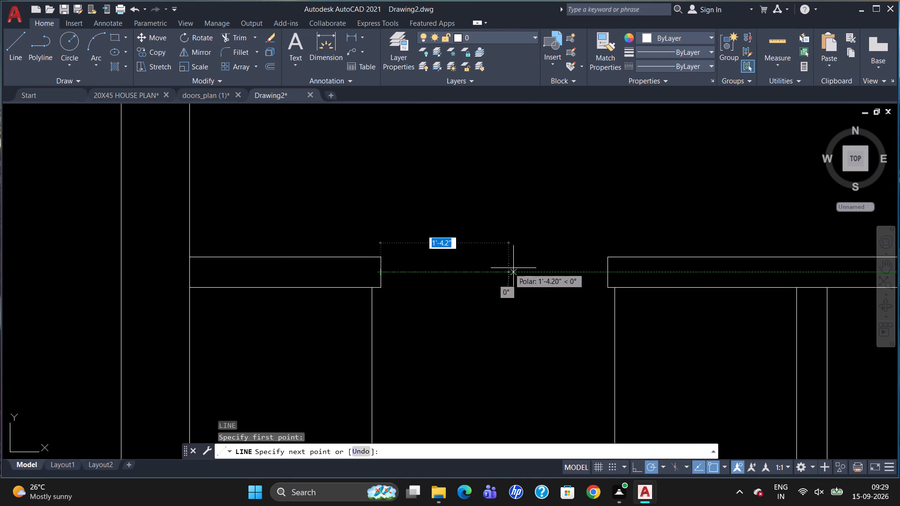
click(608, 273)
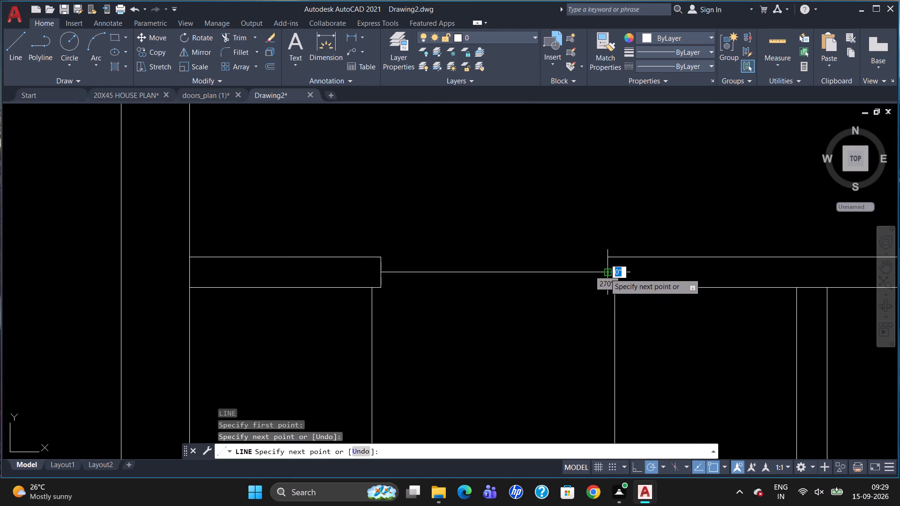
key(Escape)
Offset the opening's centre line by 1" to both sides, and delete the original centre line.
key(p)
key(BackSpace)
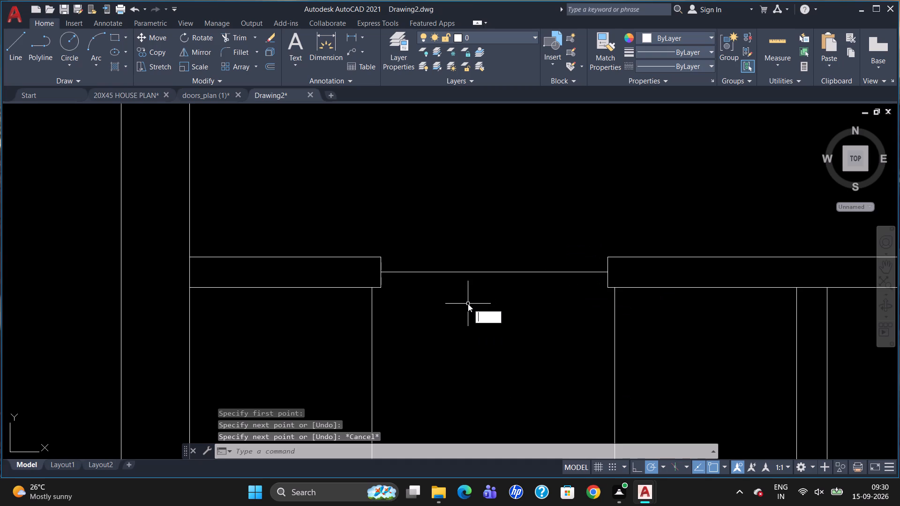
key(o)
key(Return)
key(1)
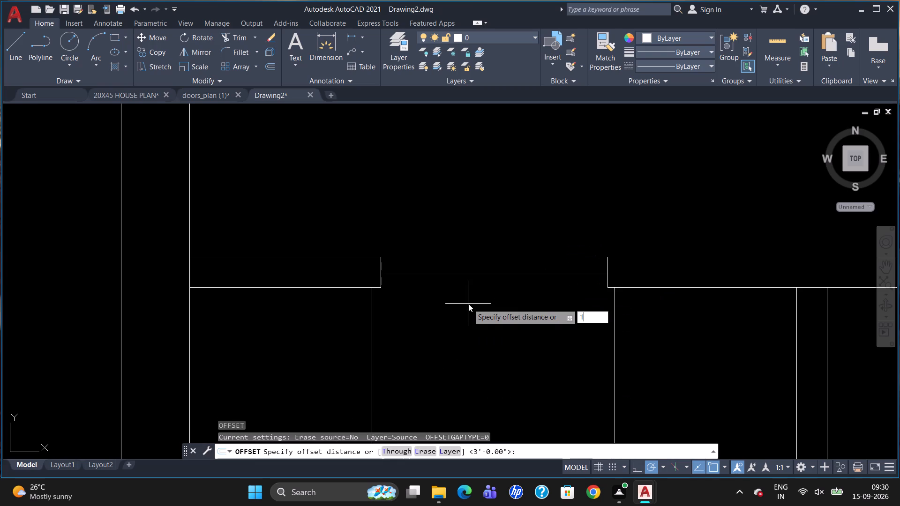
key(Return)
click(481, 273)
click(487, 294)
click(487, 273)
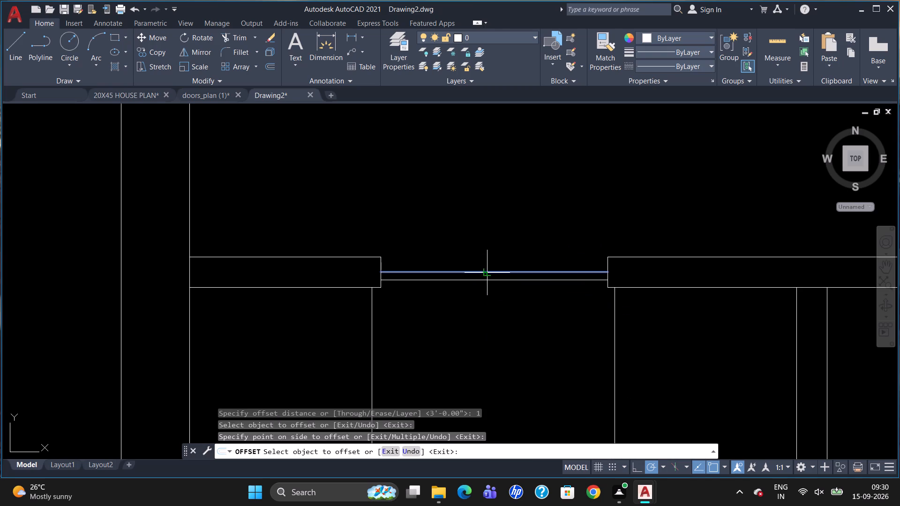
click(487, 268)
key(Escape)
click(485, 274)
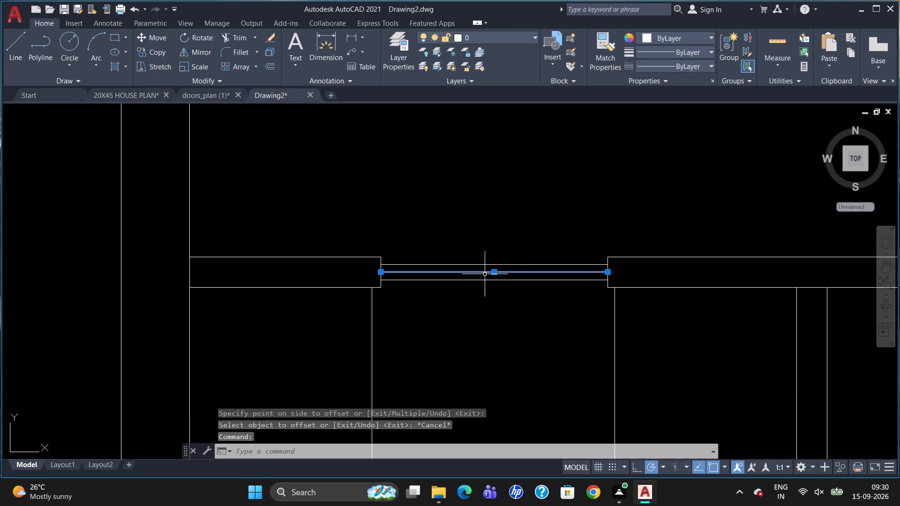
key(Delete)
Trim the lower wall line between the two short verticals in the wall above the bottom middle room.
scroll(484, 275, down, 2)
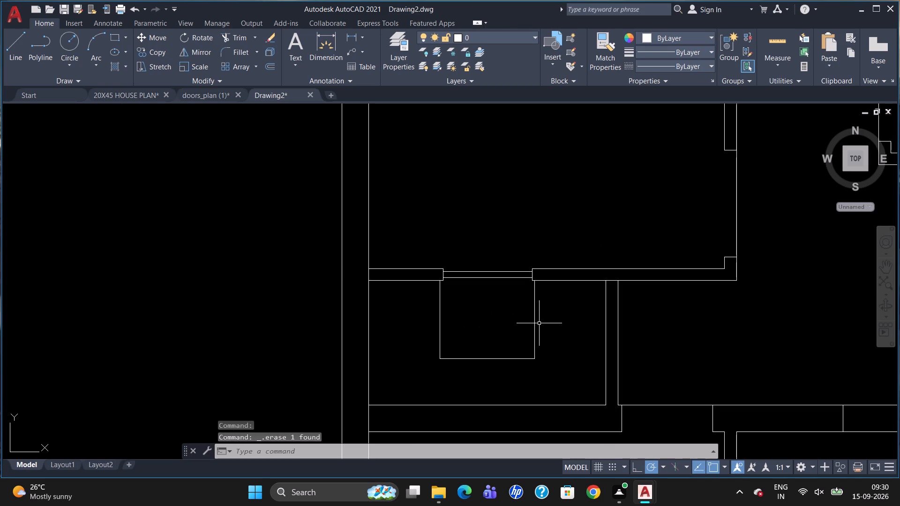
scroll(528, 274, down, 1)
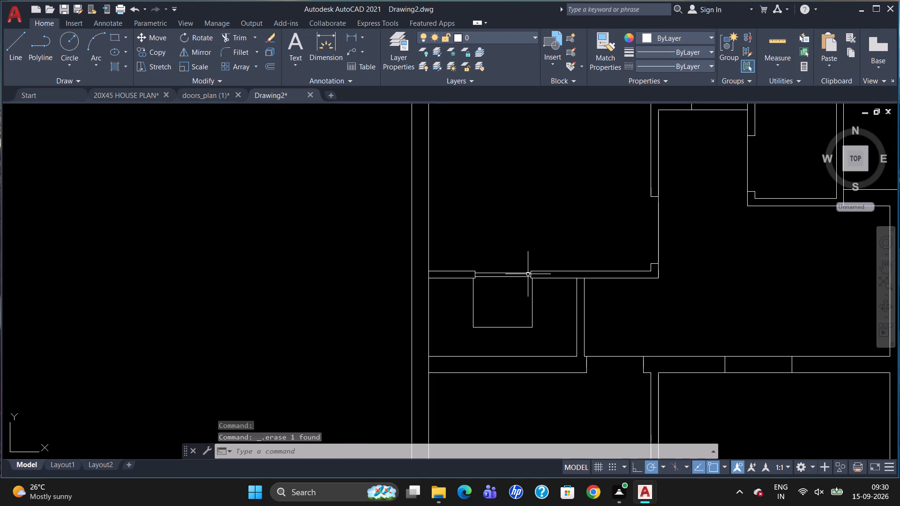
scroll(520, 305, down, 1)
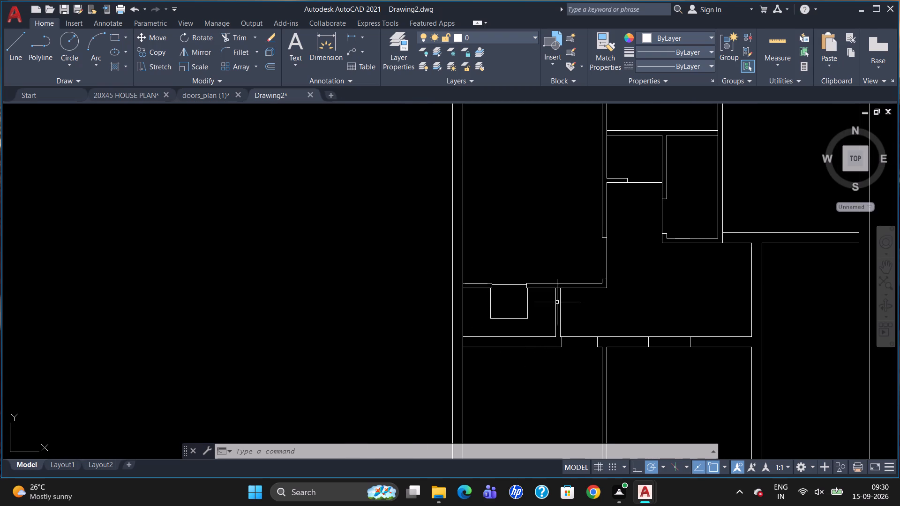
key(t)
key(r)
key(Return)
key(Return)
click(674, 346)
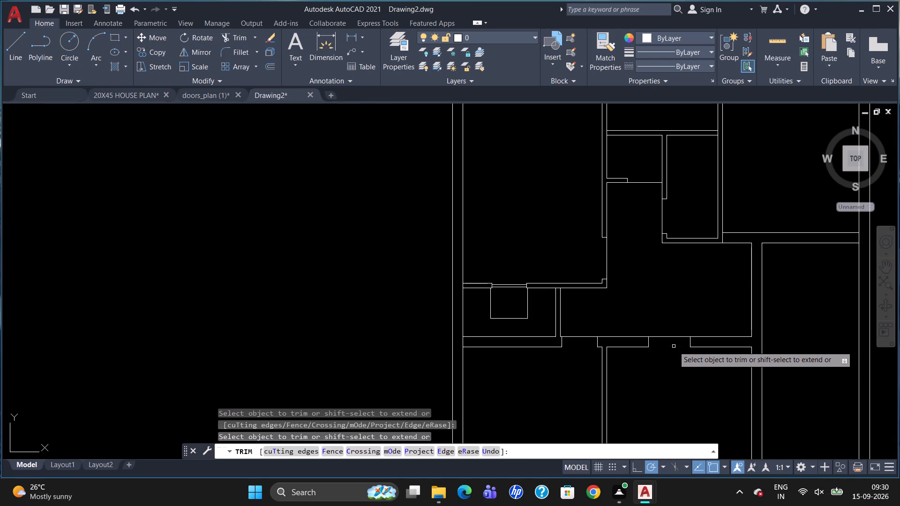
key(Escape)
Delete the stray short vertical line inside the bottom outer wall, below the partition between the bottom left and middle rooms.
scroll(670, 290, down, 1)
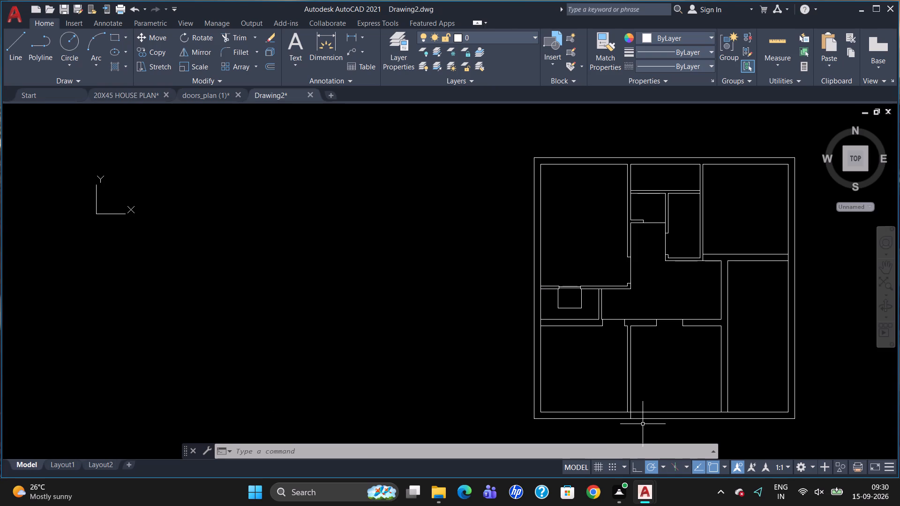
click(630, 416)
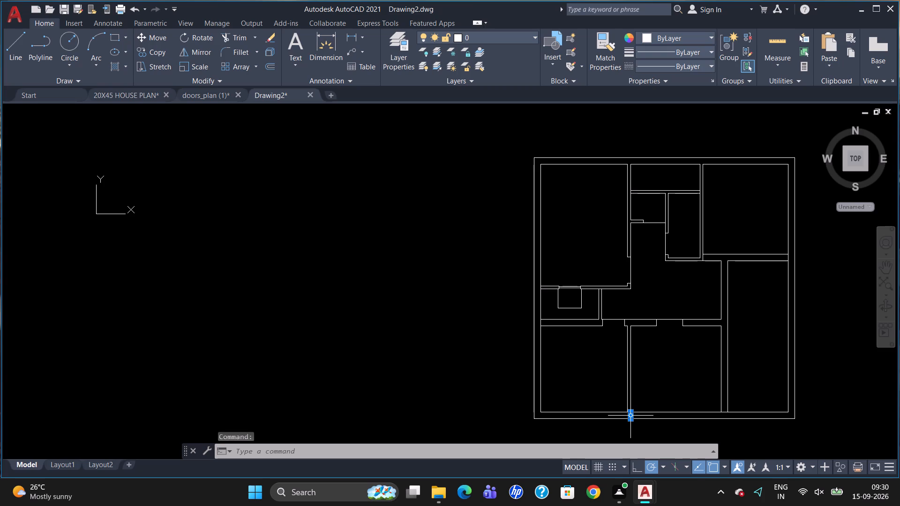
key(Delete)
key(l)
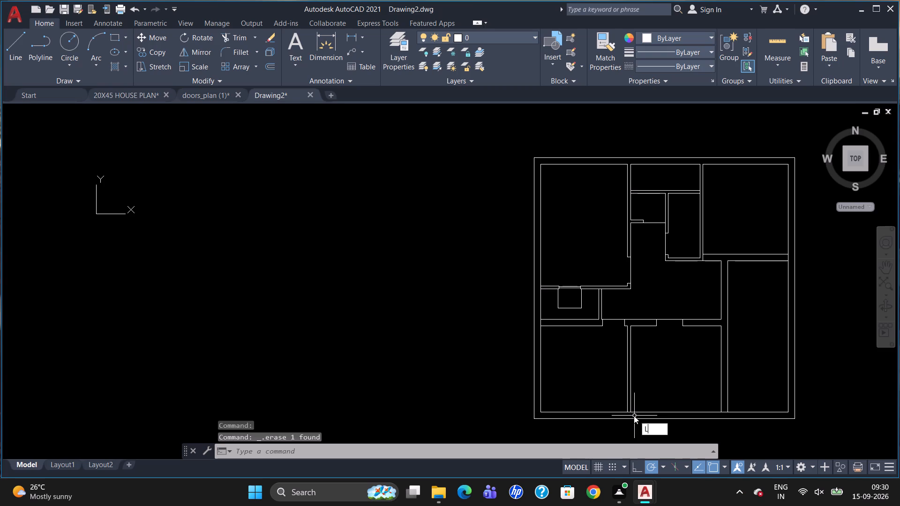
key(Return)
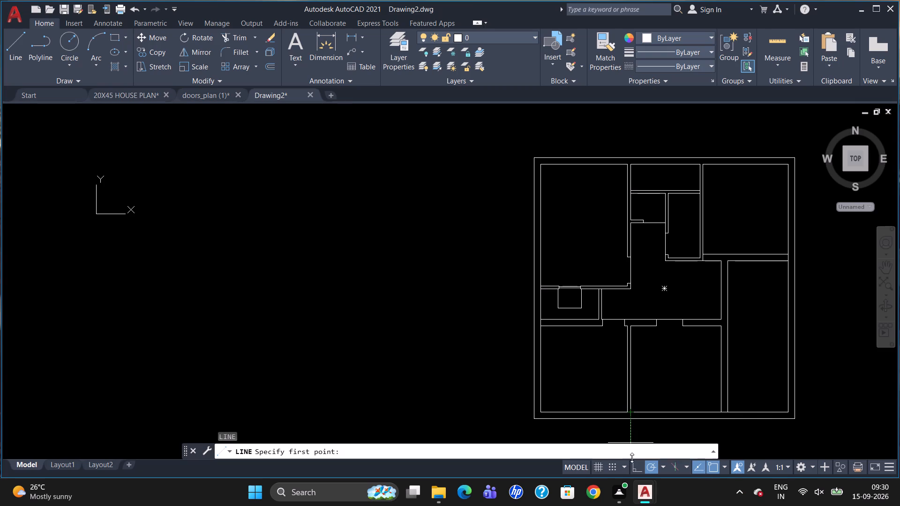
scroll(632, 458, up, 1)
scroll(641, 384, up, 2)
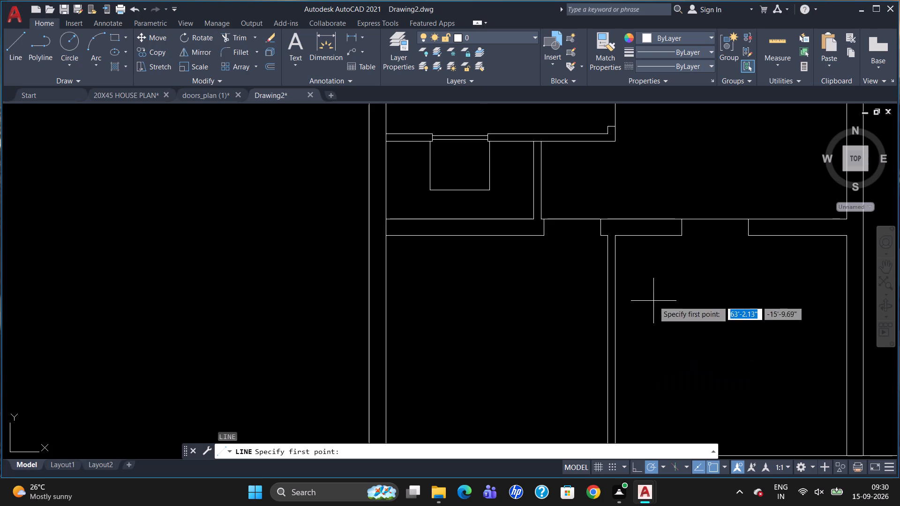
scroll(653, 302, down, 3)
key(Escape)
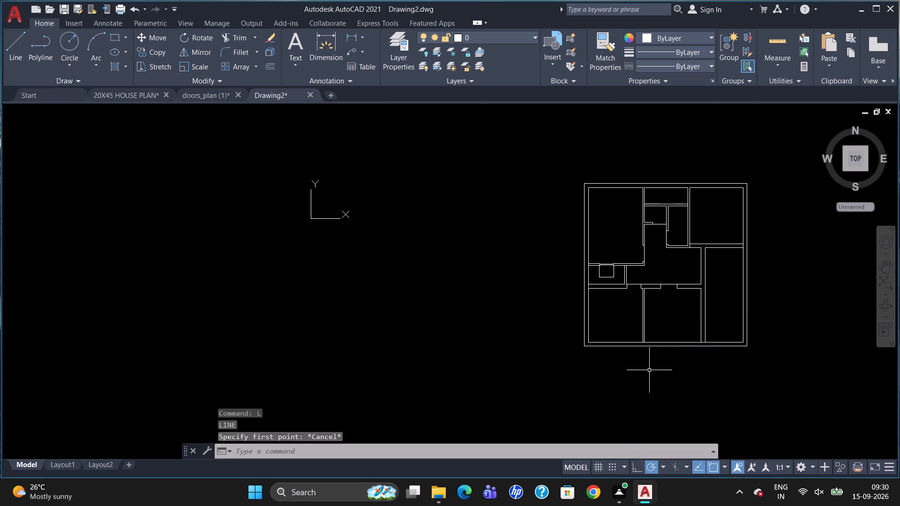
Draw a horizontal line across the bottom middle room, starting on its left wall 3' above the lower left corner.
scroll(649, 370, up, 1)
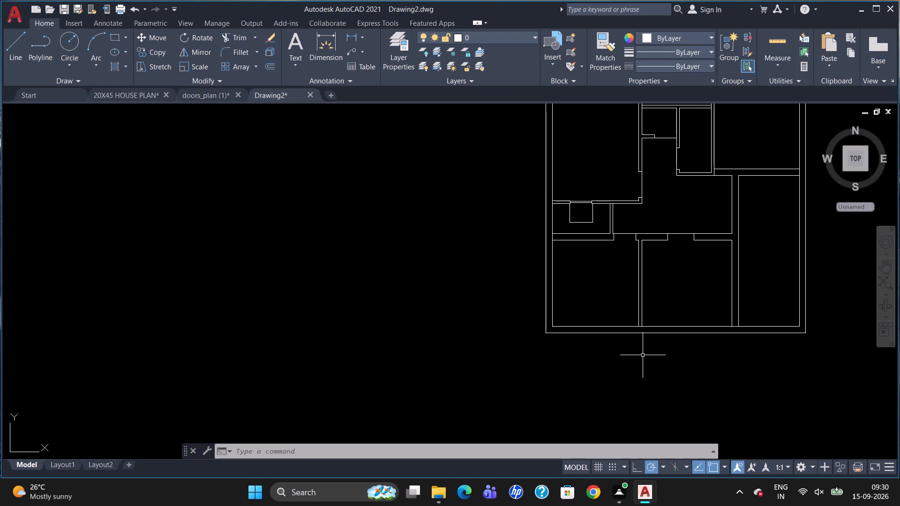
key(l)
key(Return)
text(TK)
key(Return)
click(643, 326)
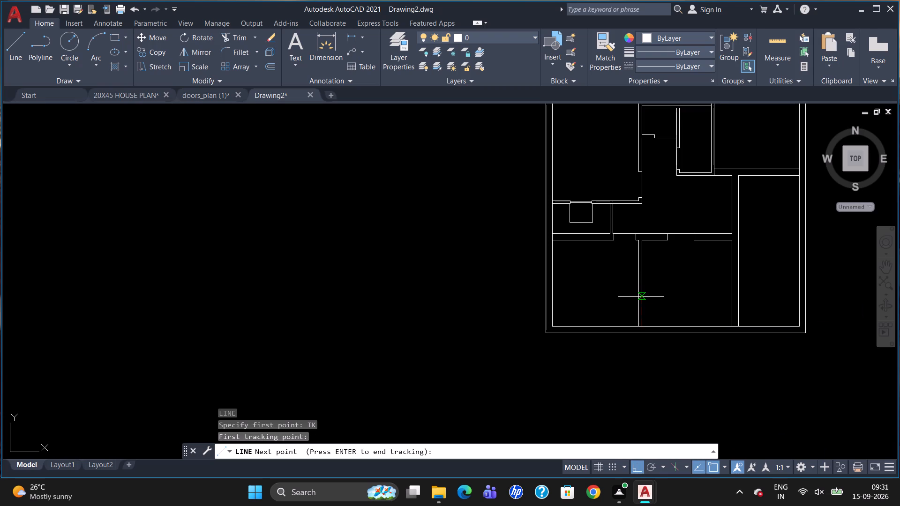
text(3')
key(Return)
key(Return)
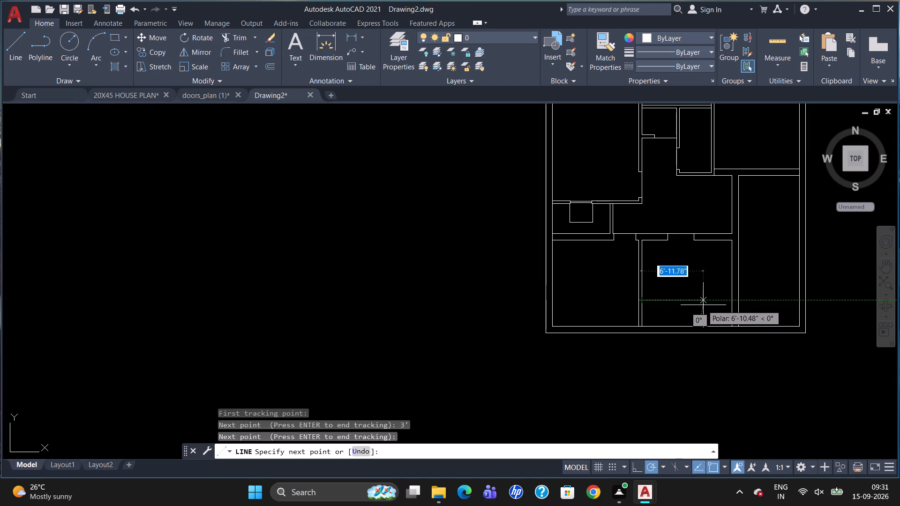
click(733, 299)
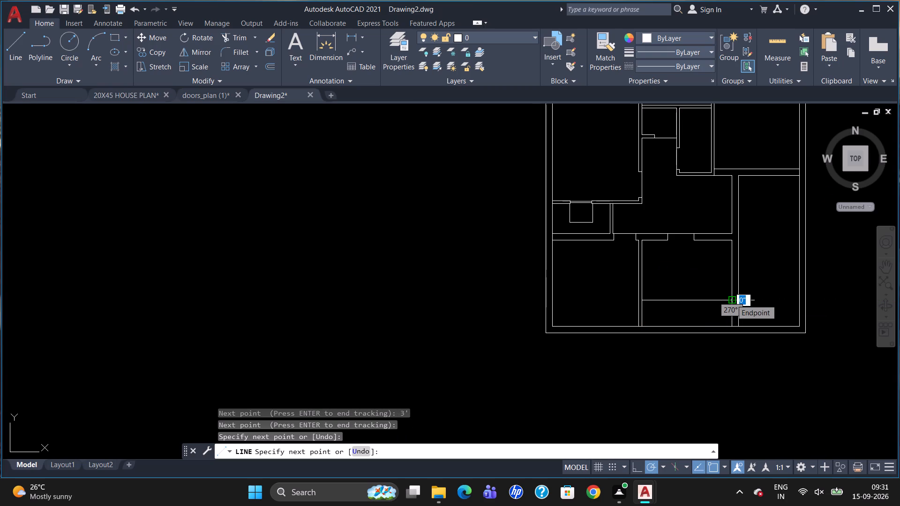
key(Escape)
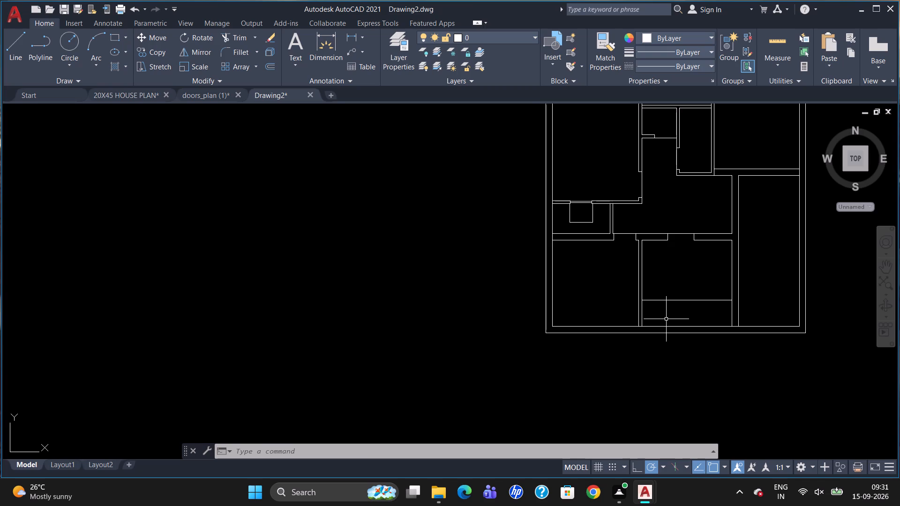
Offset the bottom middle room's new horizontal line 9" downward.
key(o)
key(Return)
key(9)
key(Return)
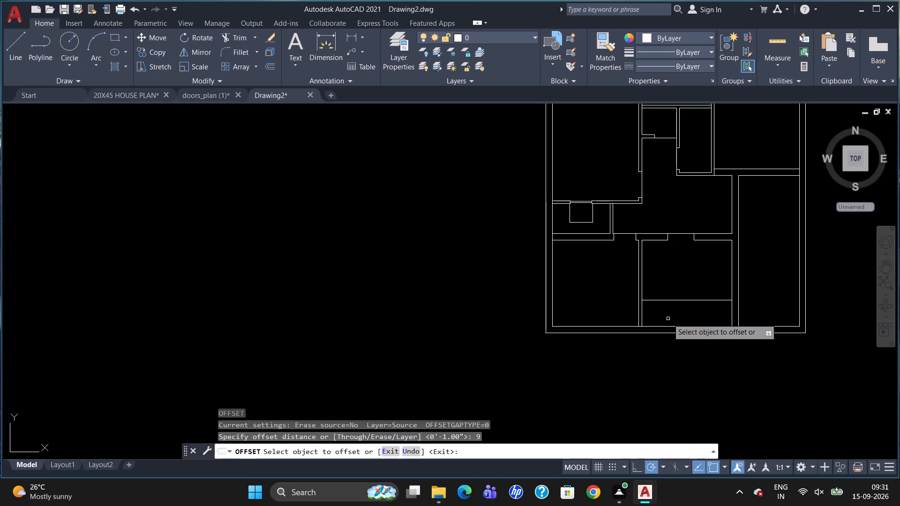
drag(677, 299, 680, 306)
click(682, 311)
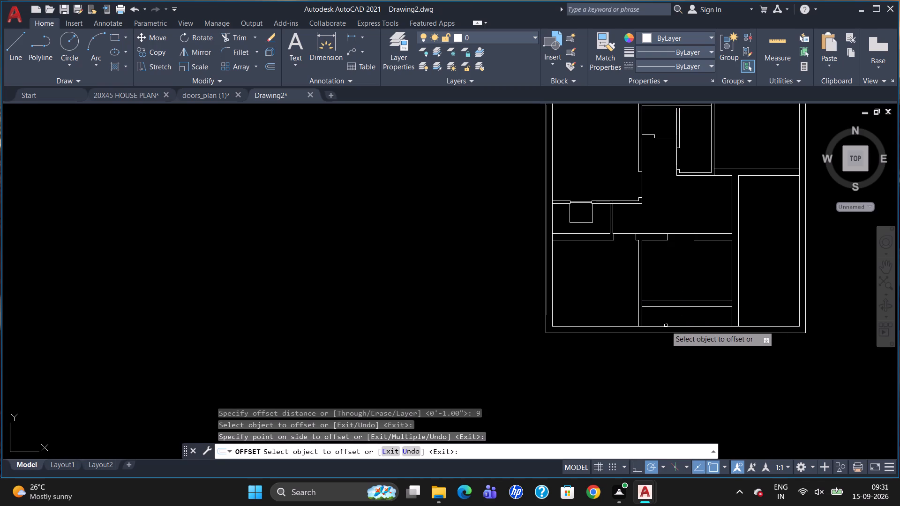
key(Escape)
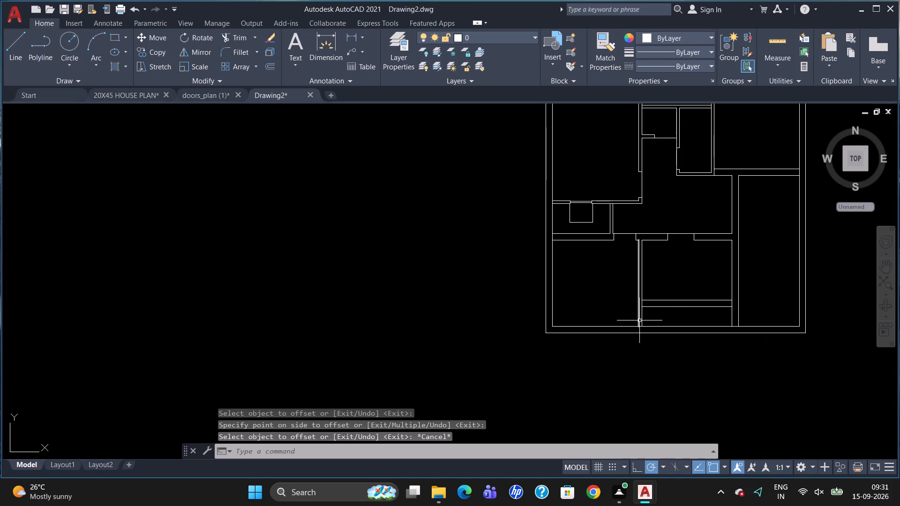
Draw a short vertical line across the bottom outer wall, just right of the partition between the bottom left and middle rooms.
scroll(647, 318, up, 2)
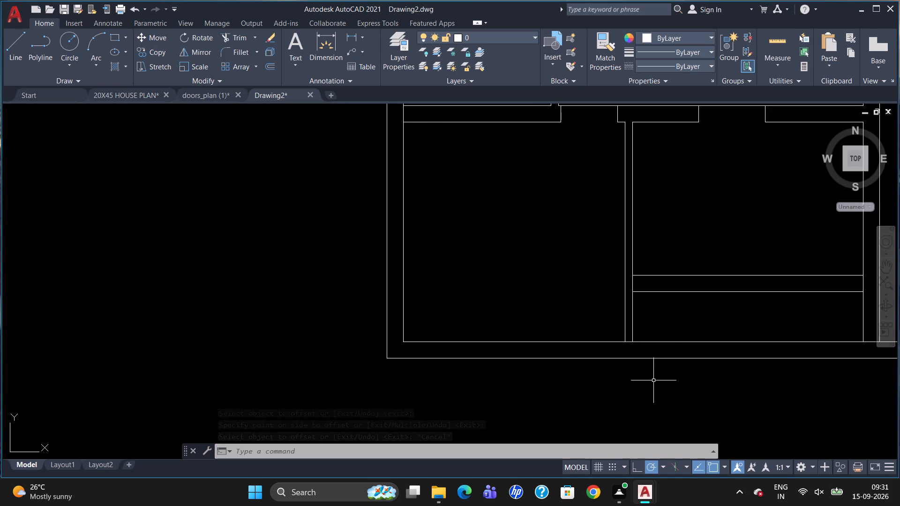
key(l)
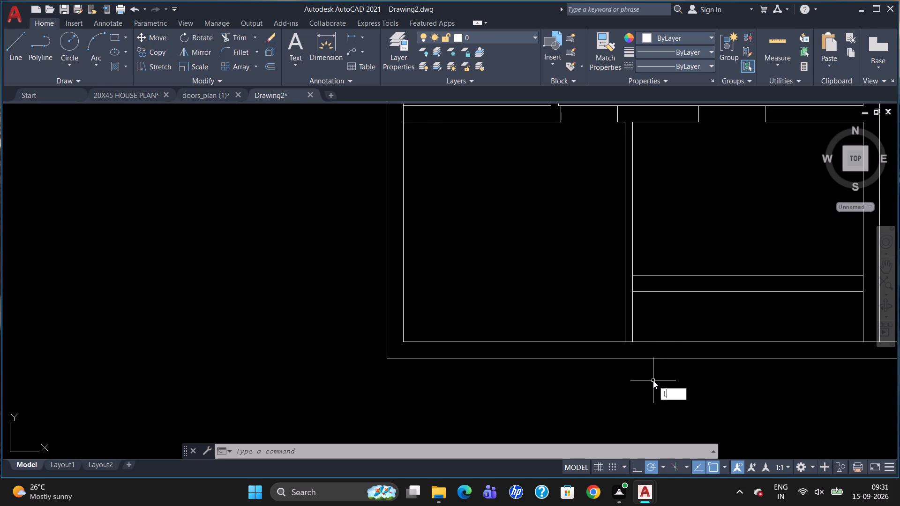
key(Return)
drag(641, 343, 641, 349)
click(641, 360)
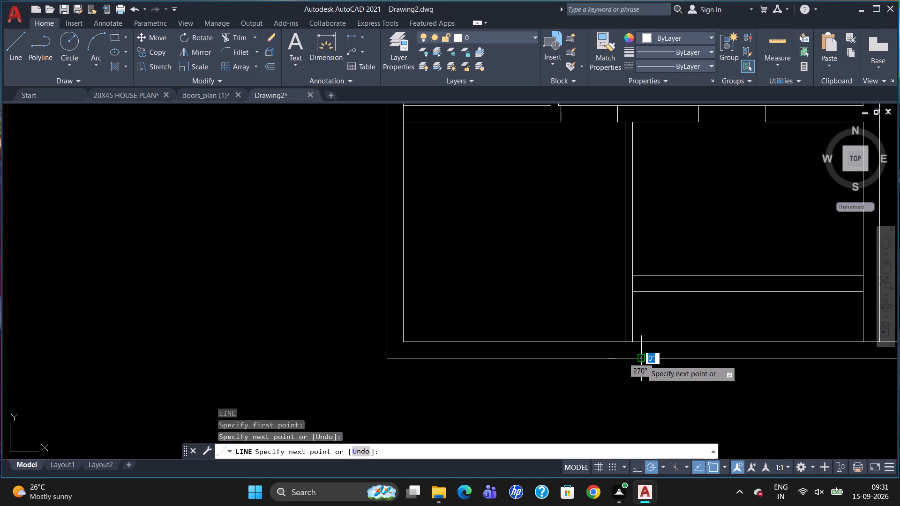
key(Escape)
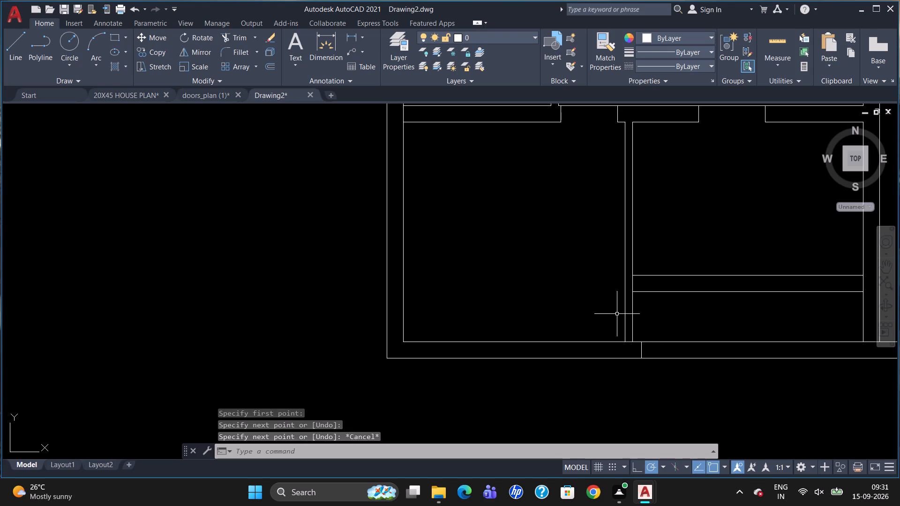
Extend both horizontal lines of the bottom middle room's new wall to the left face of the partition beside it.
text(EX)
key(Return)
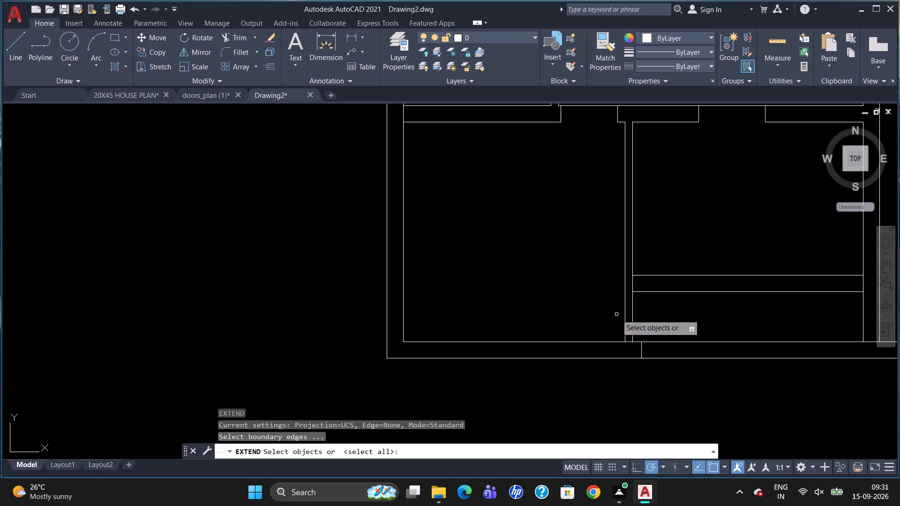
click(626, 283)
key(Return)
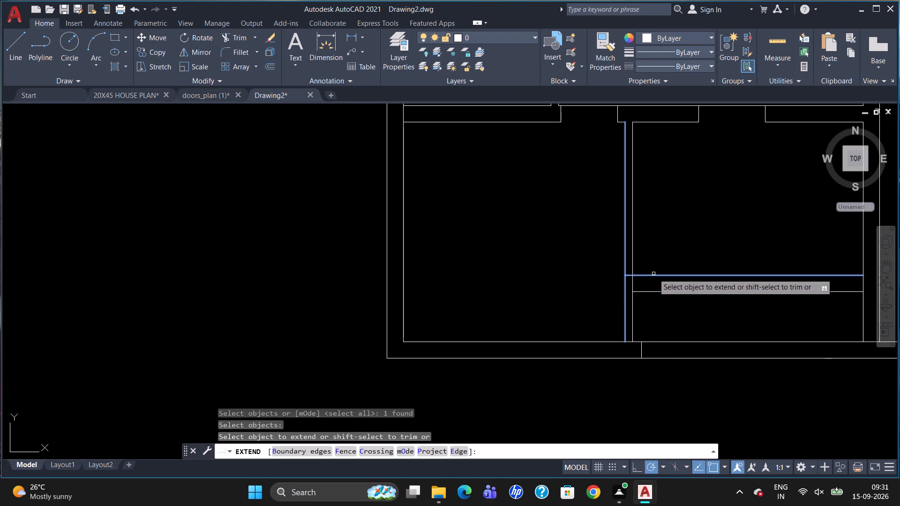
click(654, 273)
drag(657, 285, 660, 290)
click(660, 293)
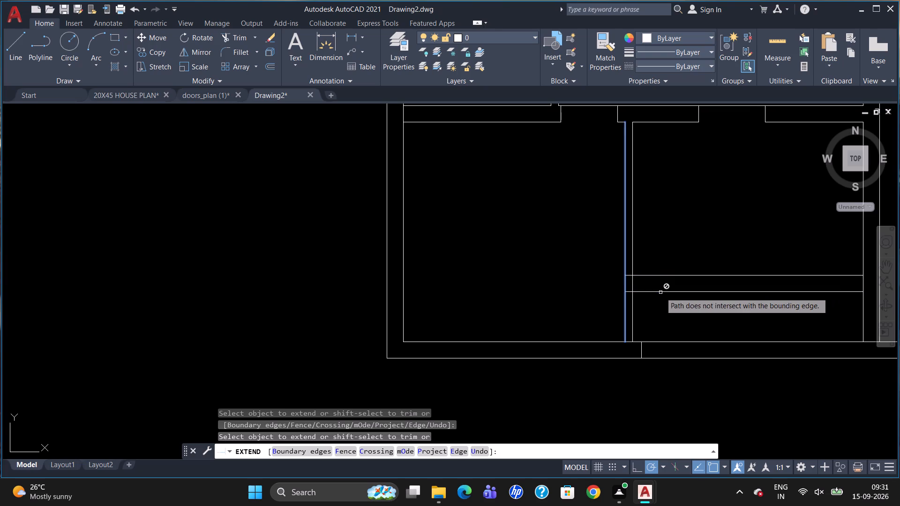
key(Escape)
Trim both partition lines below the new horizontal wall and the overlapping pieces inside their corner.
text(TR)
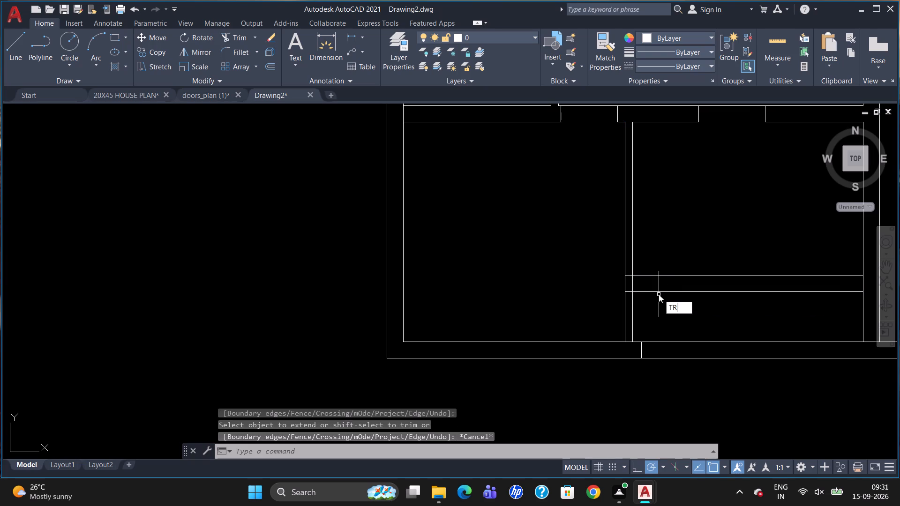
key(Return)
key(Return)
click(631, 324)
click(626, 328)
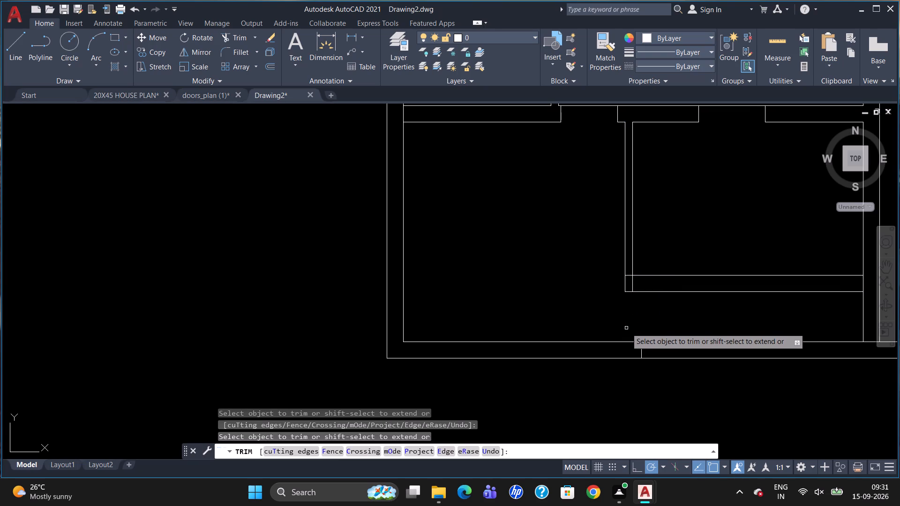
click(634, 282)
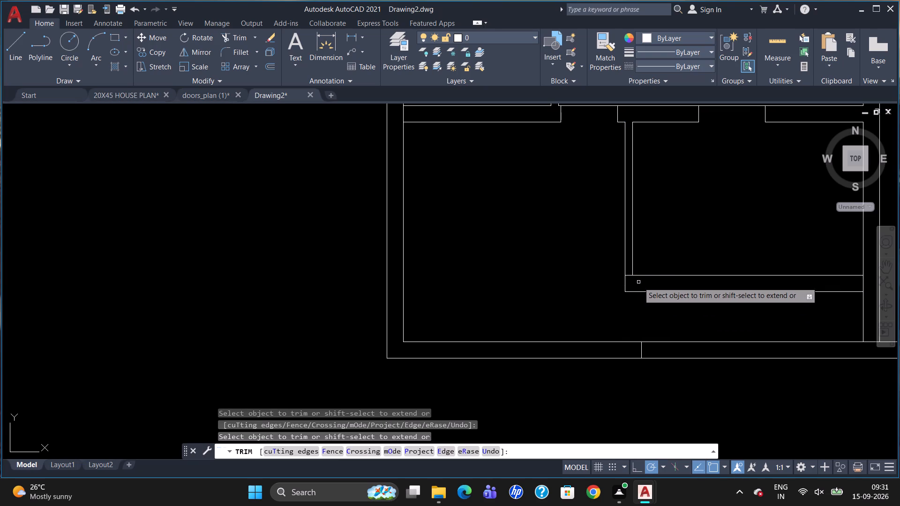
click(628, 273)
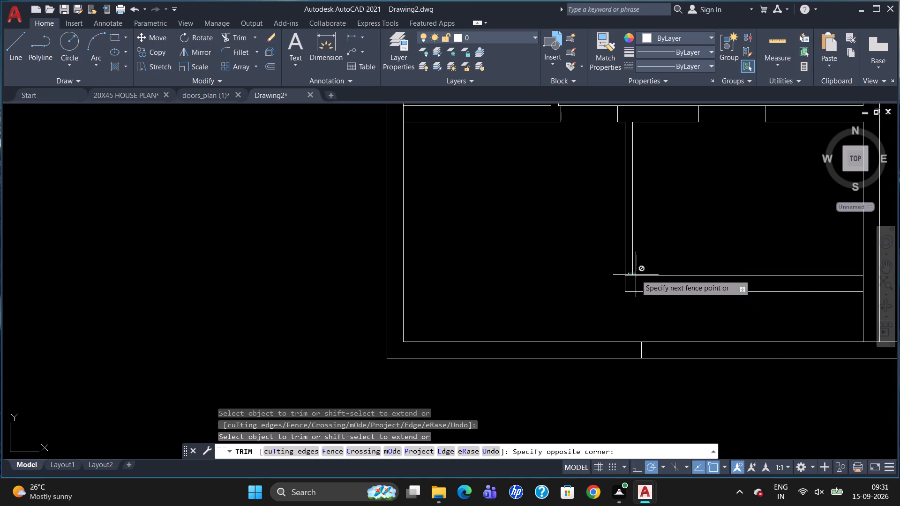
click(634, 278)
key(u)
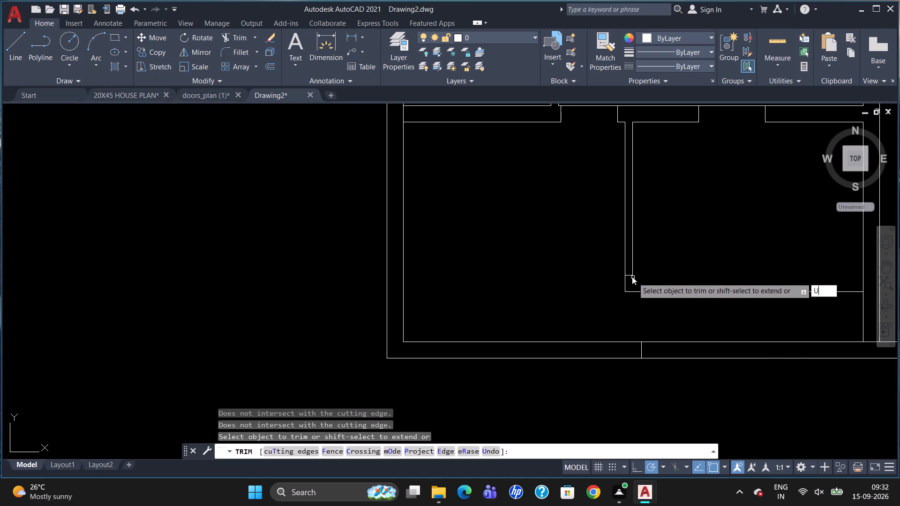
key(Return)
click(628, 275)
key(Escape)
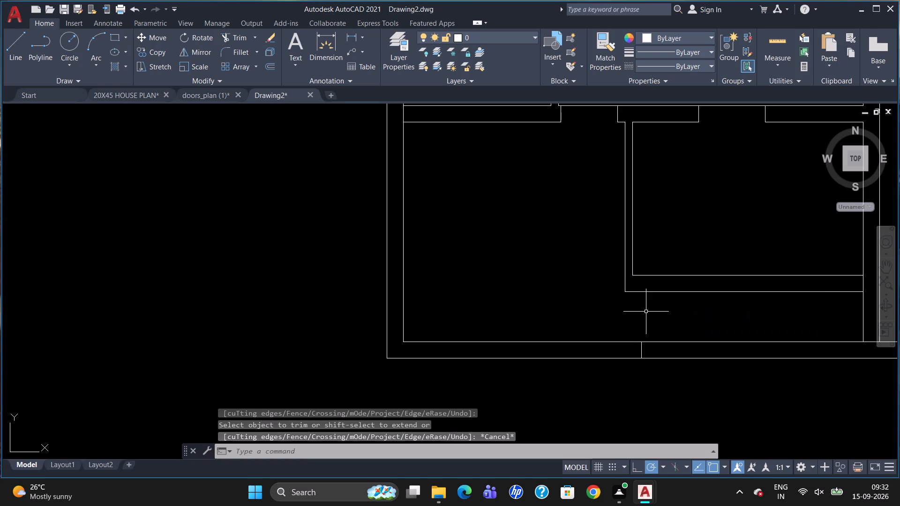
Draw a vertical line from the short line's top on the outer wall's inner face up to the new wall's lower line.
key(l)
key(Return)
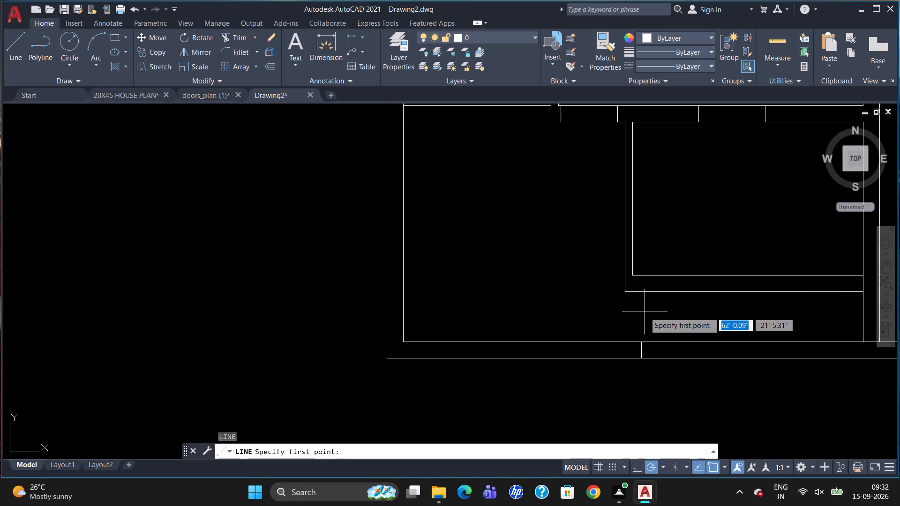
click(643, 340)
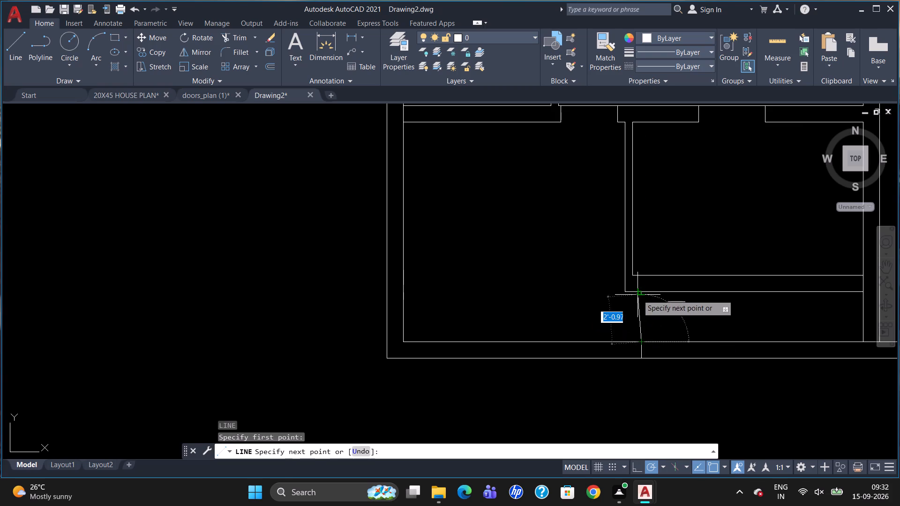
click(642, 289)
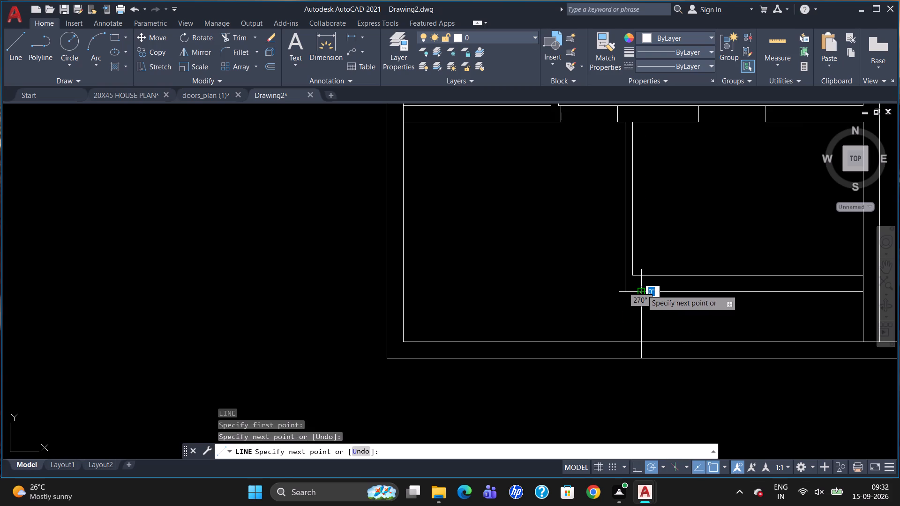
key(Escape)
Draw a short horizontal line continuing the new wall's lower line across the thickness of the bottom middle room's right wall.
scroll(563, 300, down, 2)
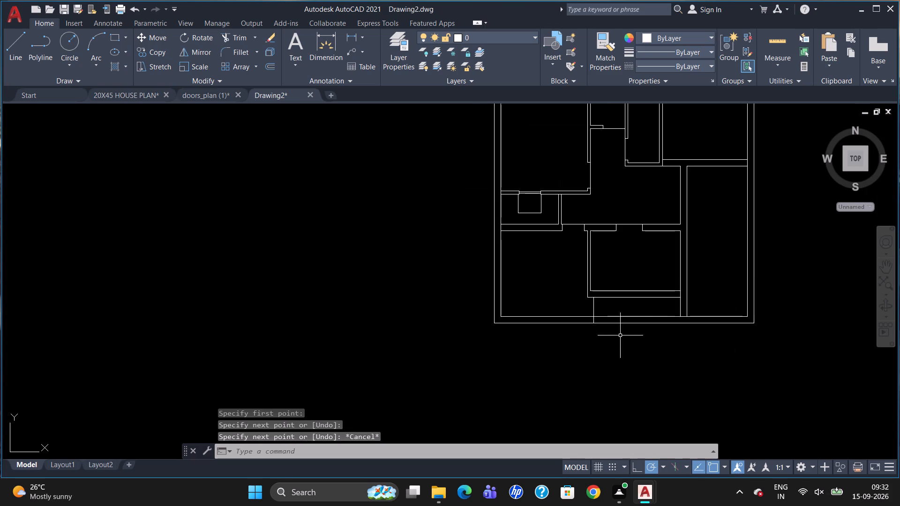
scroll(697, 291, up, 1)
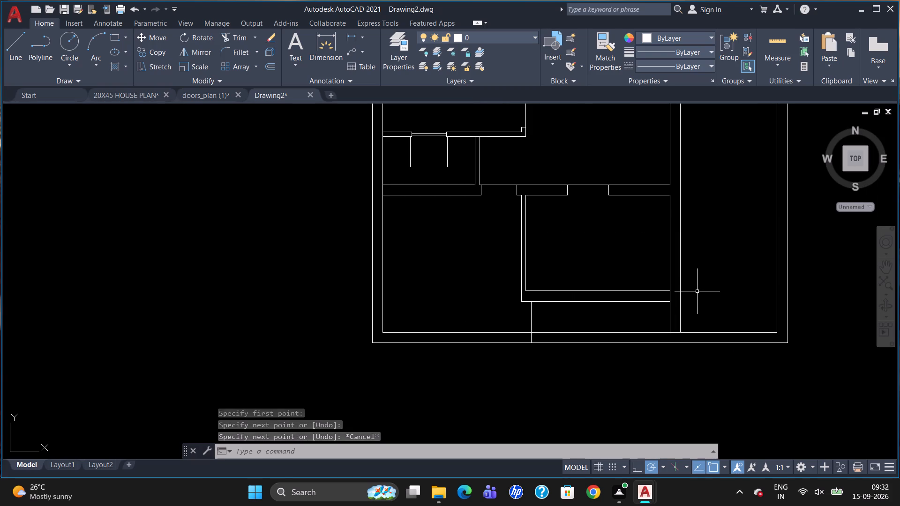
scroll(700, 273, up, 1)
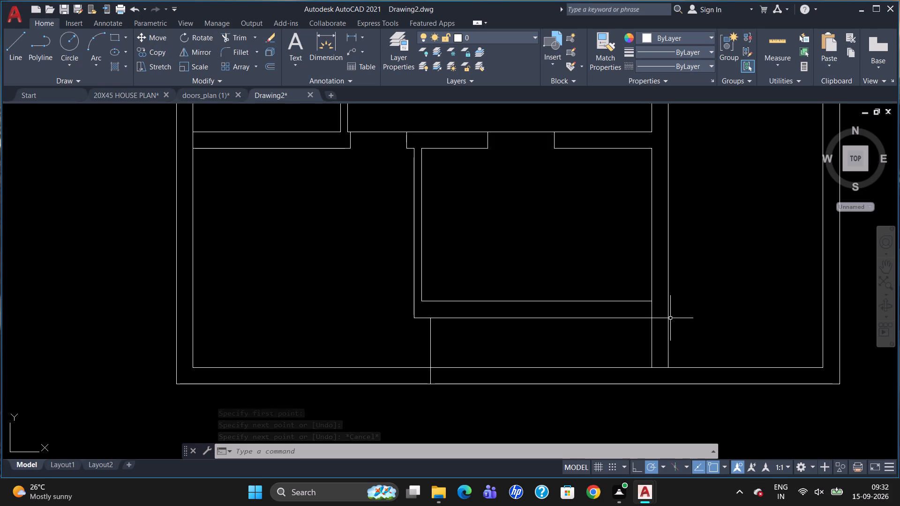
key(l)
key(Return)
click(655, 317)
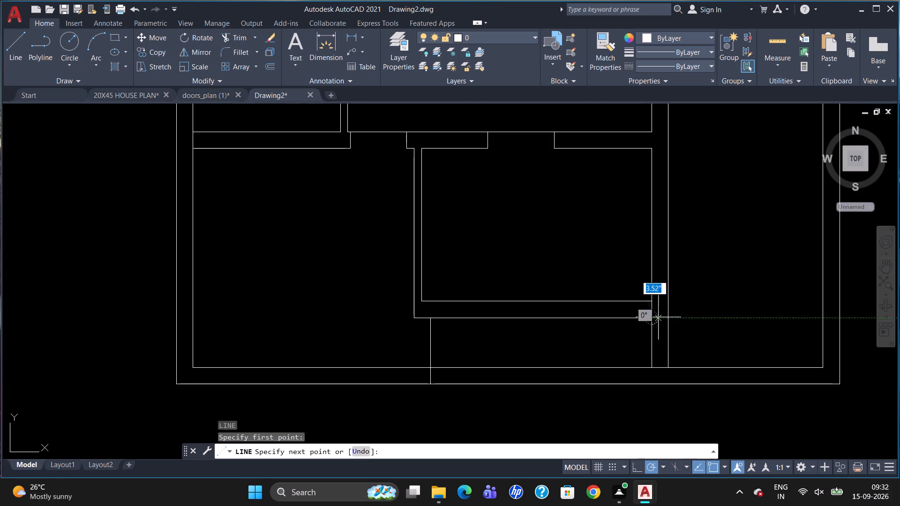
click(666, 320)
key(Escape)
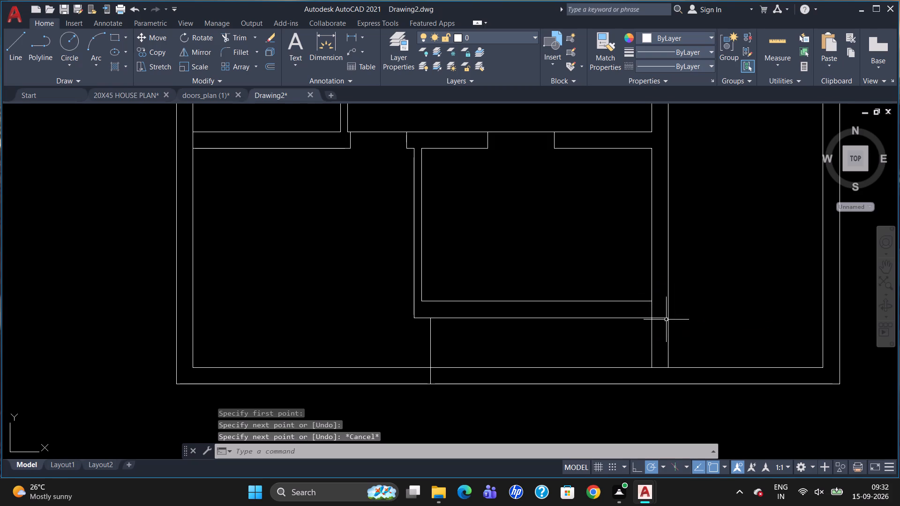
Trim the right wall's inner line between the new wall's two horizontal lines at the bottom middle room's lower right corner.
text(TR)
key(Return)
key(Return)
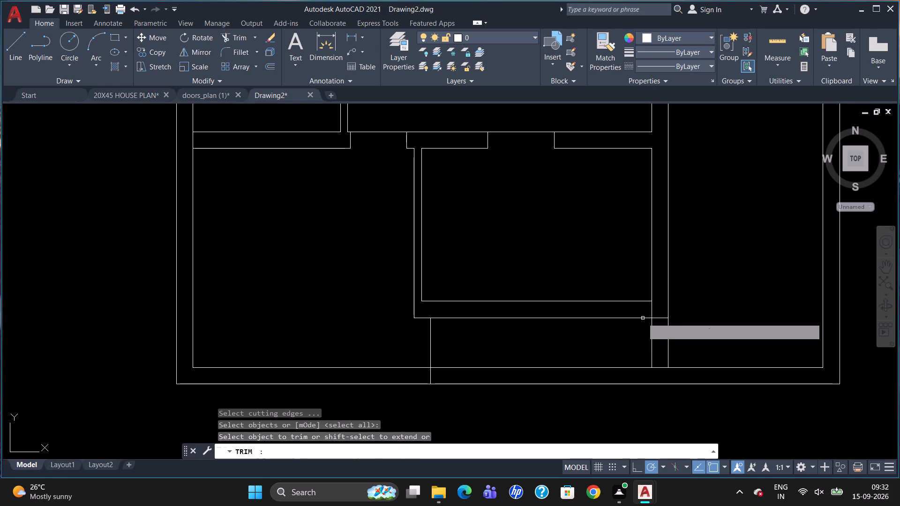
click(652, 308)
key(Escape)
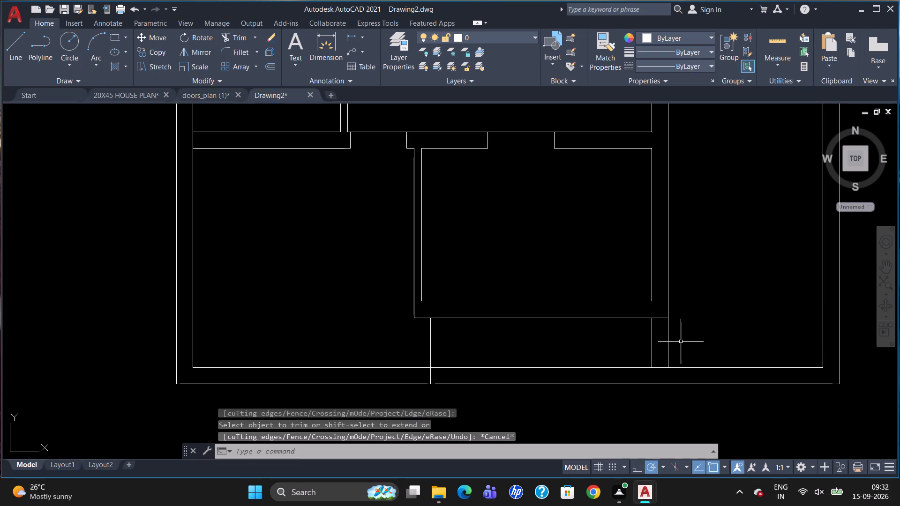
Remove the right wall below the new horizontal wall by deleting its left line piece and trimming its right line.
click(652, 346)
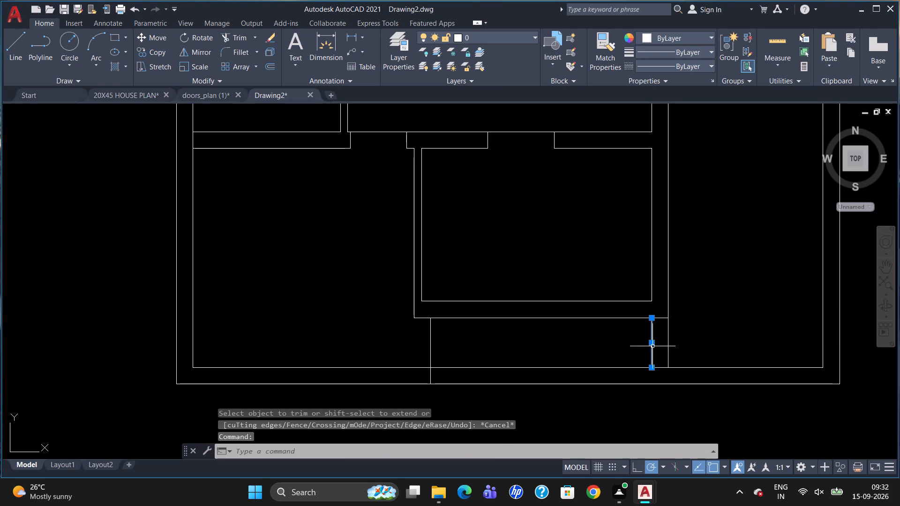
key(Delete)
text(TR)
key(Return)
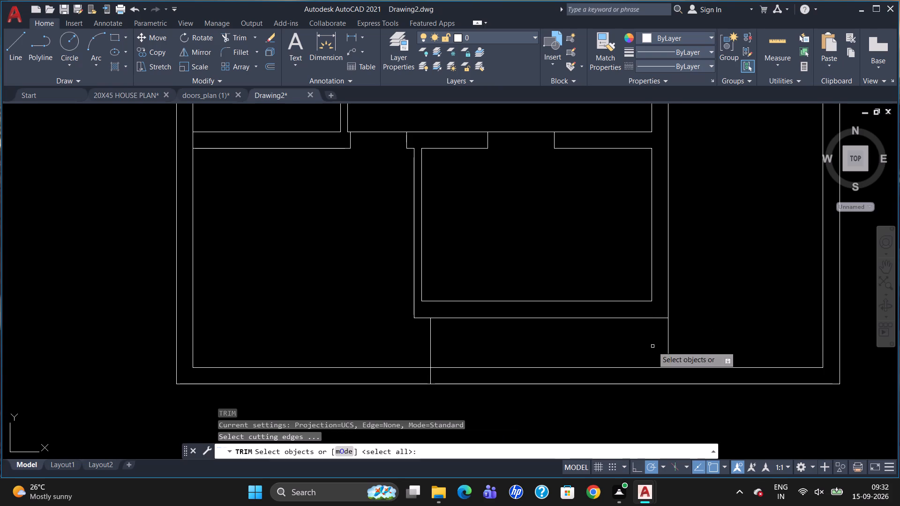
key(Return)
click(669, 337)
key(Escape)
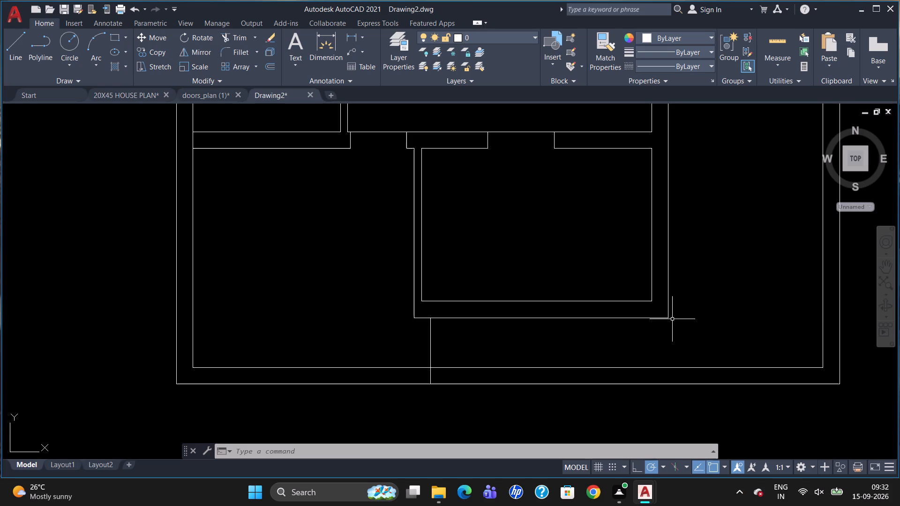
Draw a strip outline below the plan: 3' down from the lower left outer corner, 30' right, and up to the lower right corner.
scroll(650, 273, down, 1)
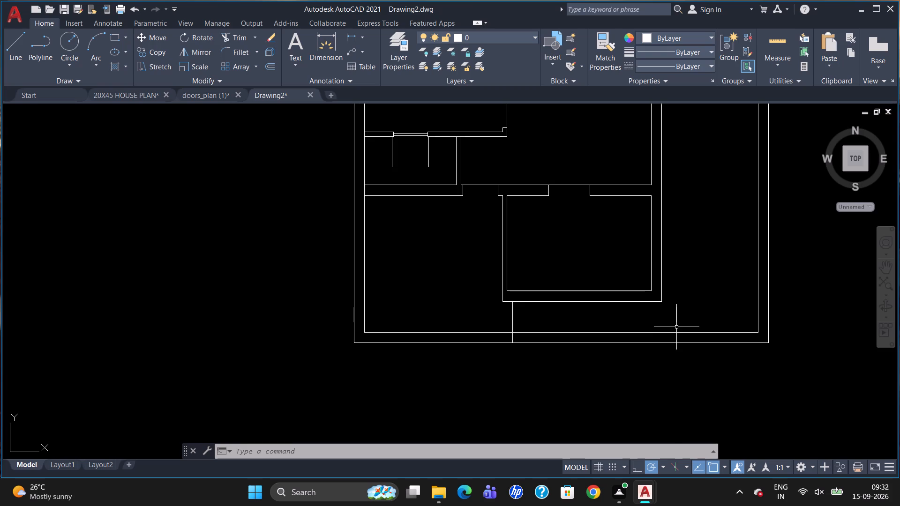
scroll(680, 330, down, 1)
key(l)
key(Return)
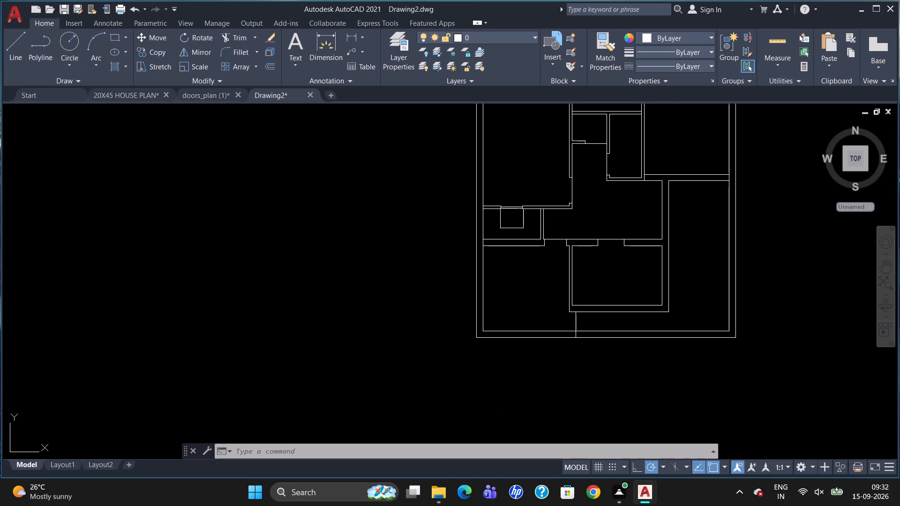
click(475, 336)
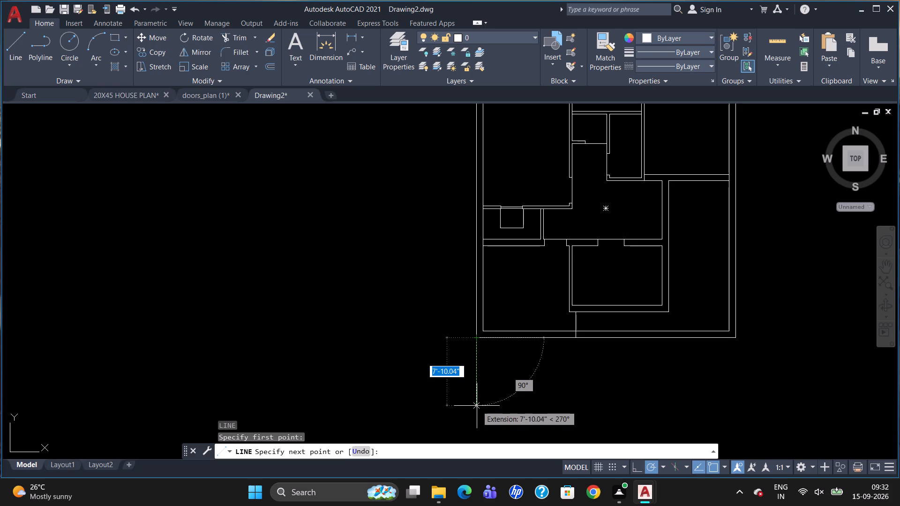
text(3')
key(Return)
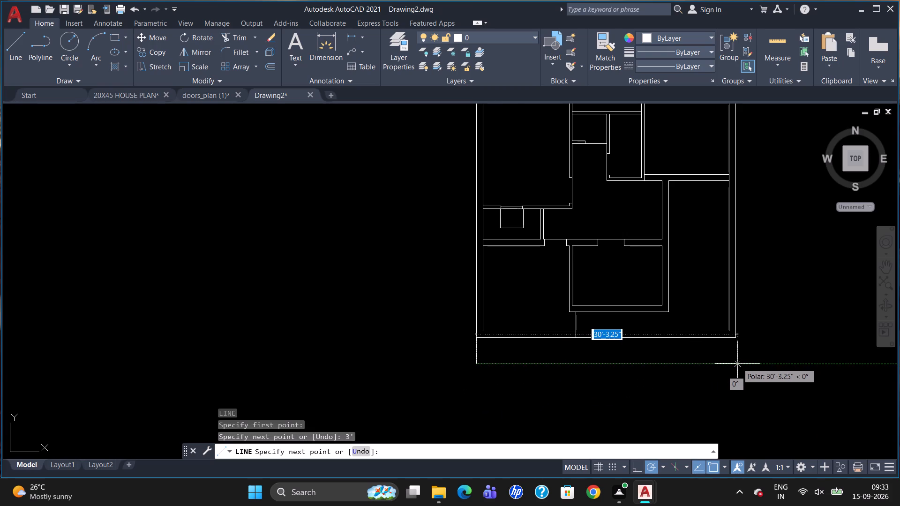
text(30')
key(Return)
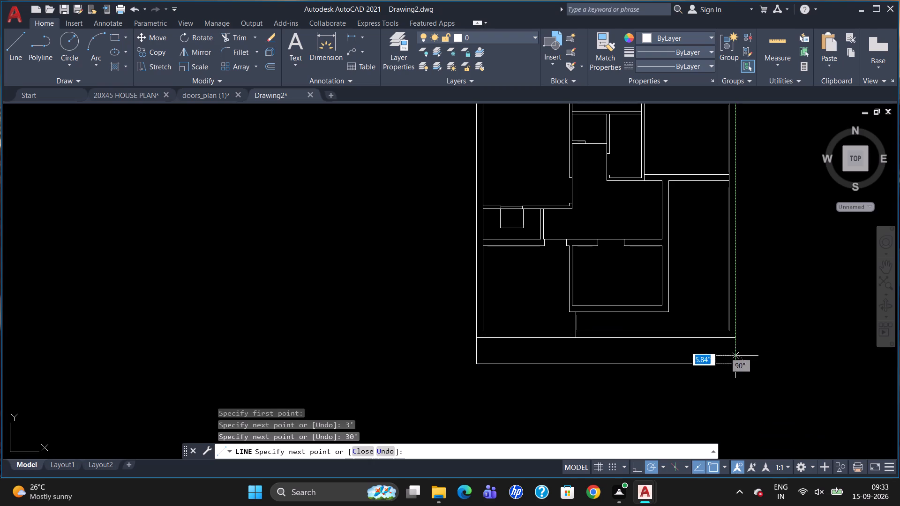
click(734, 335)
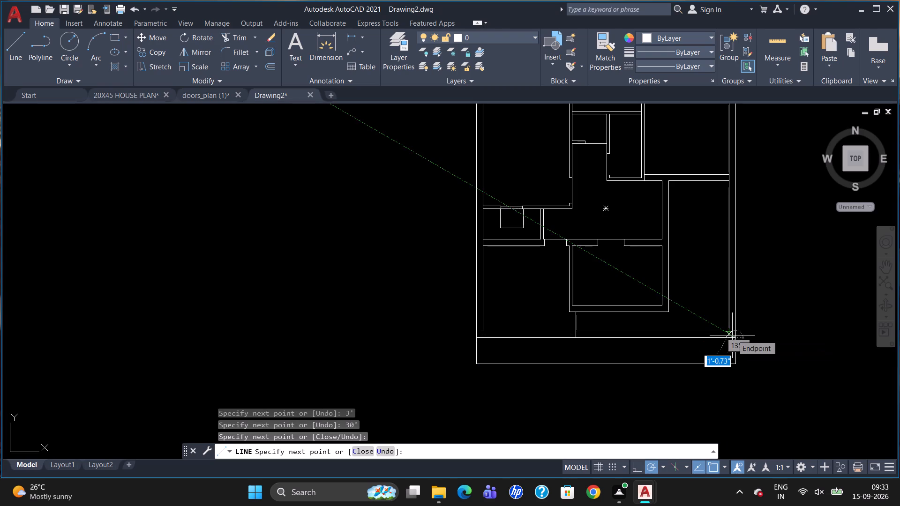
key(Escape)
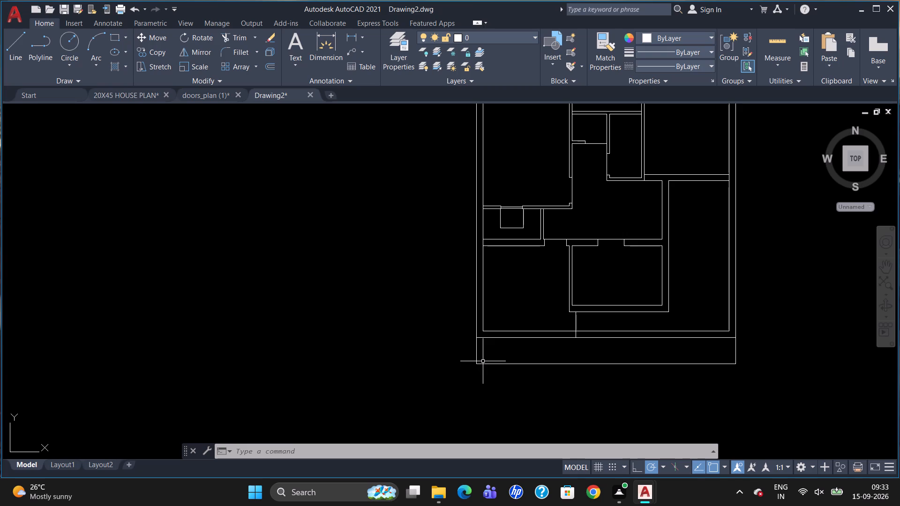
Offset the left and right lines of the strip below the plan 9" inward.
key(o)
key(Return)
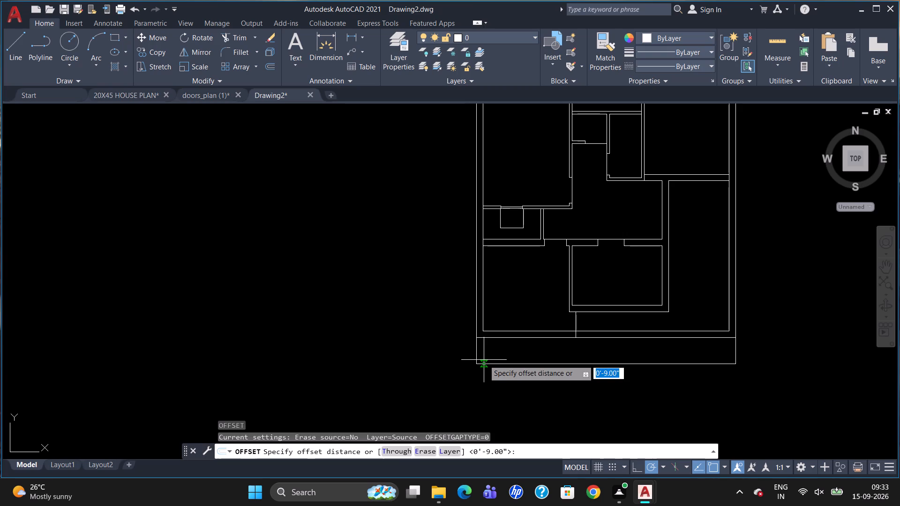
key(9)
key(Return)
click(477, 353)
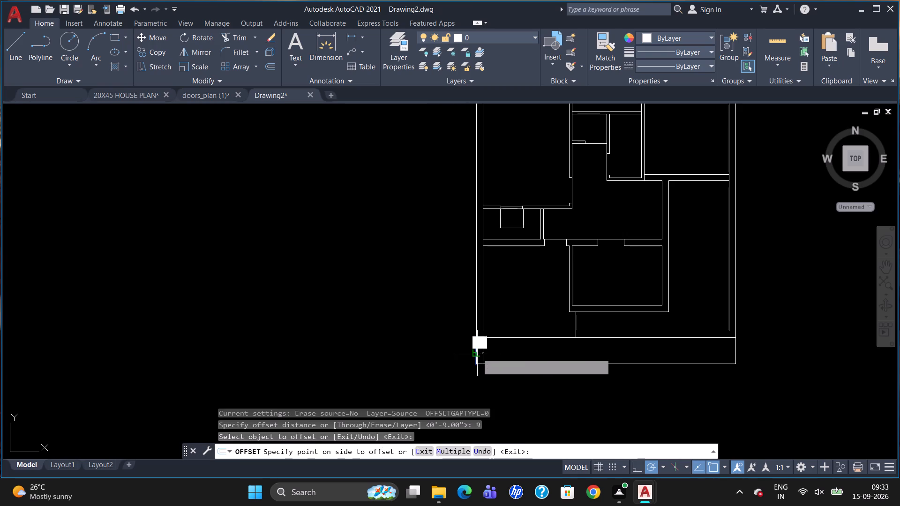
click(488, 352)
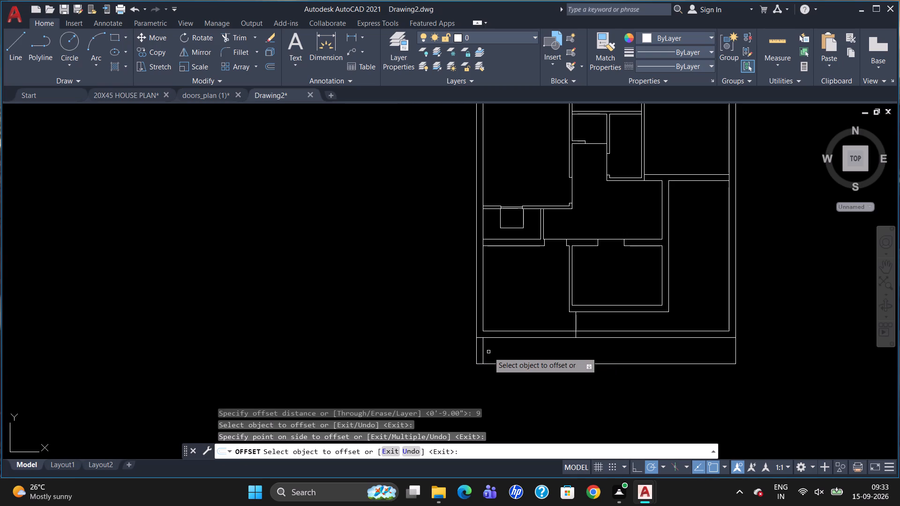
click(734, 349)
click(726, 352)
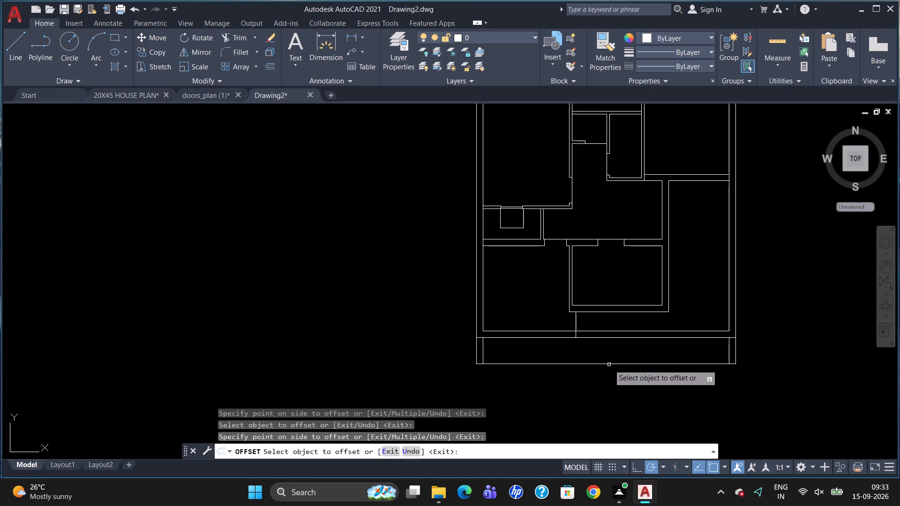
Offset the strip's bottom line 4" to the inside, and delete the 4" copy placed outside the strip.
click(609, 364)
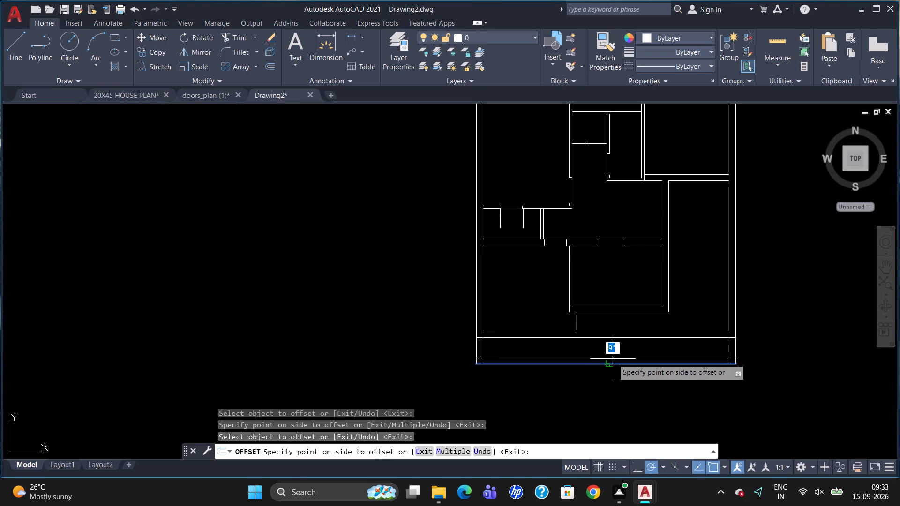
key(4)
key(Return)
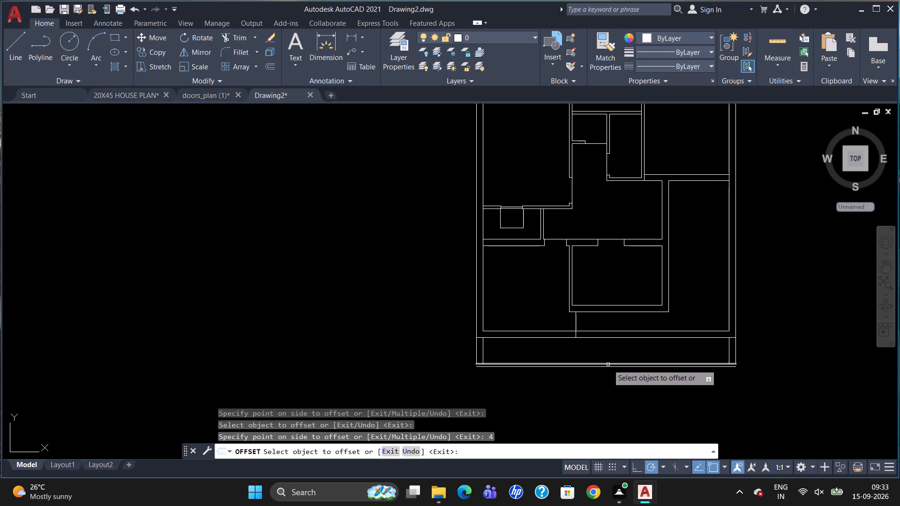
click(608, 365)
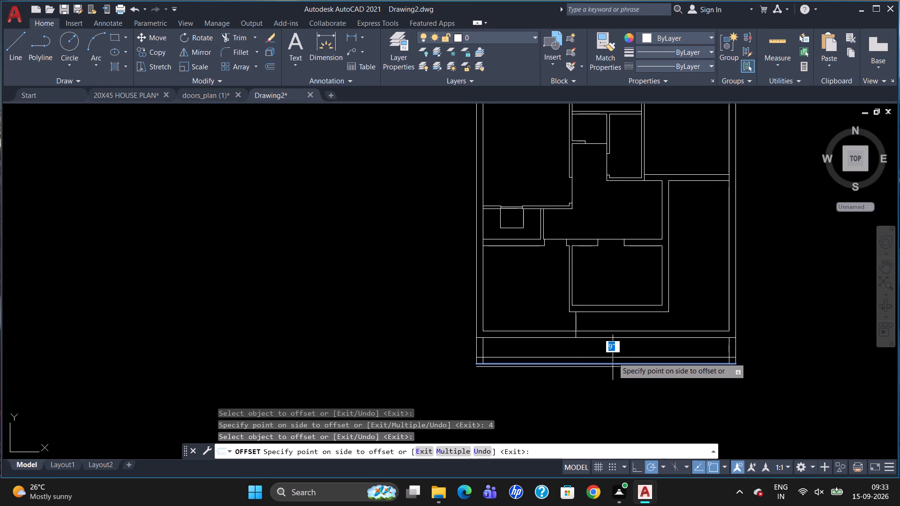
key(4)
key(Return)
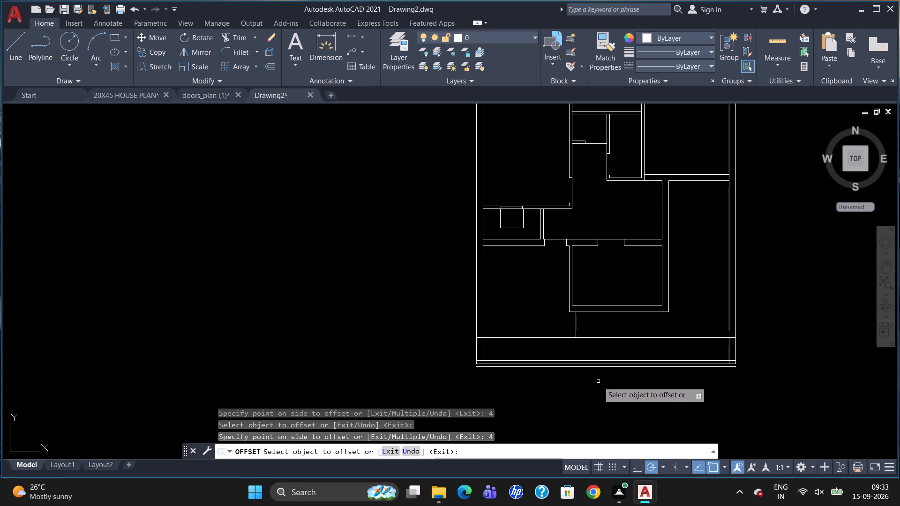
key(Escape)
click(600, 368)
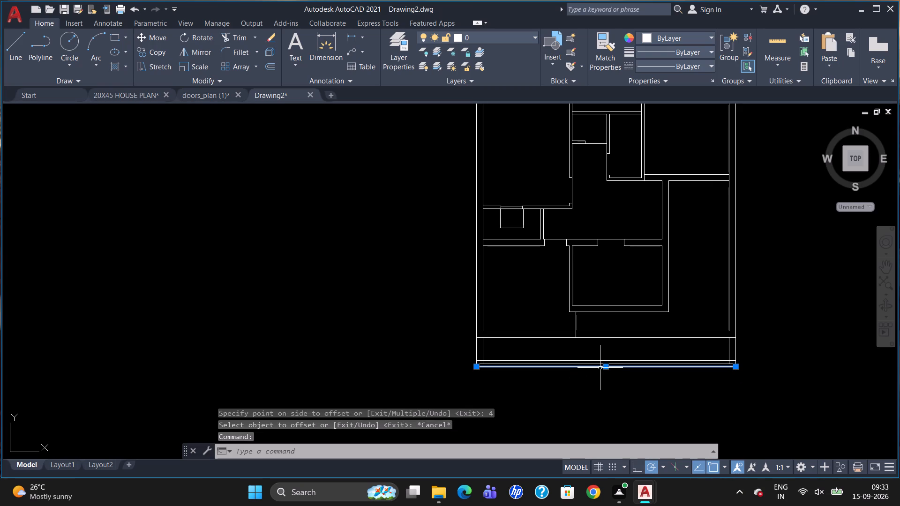
key(Delete)
Trim the overlapping ends of the two inner lines at the strip's lower left corner.
scroll(569, 388, up, 1)
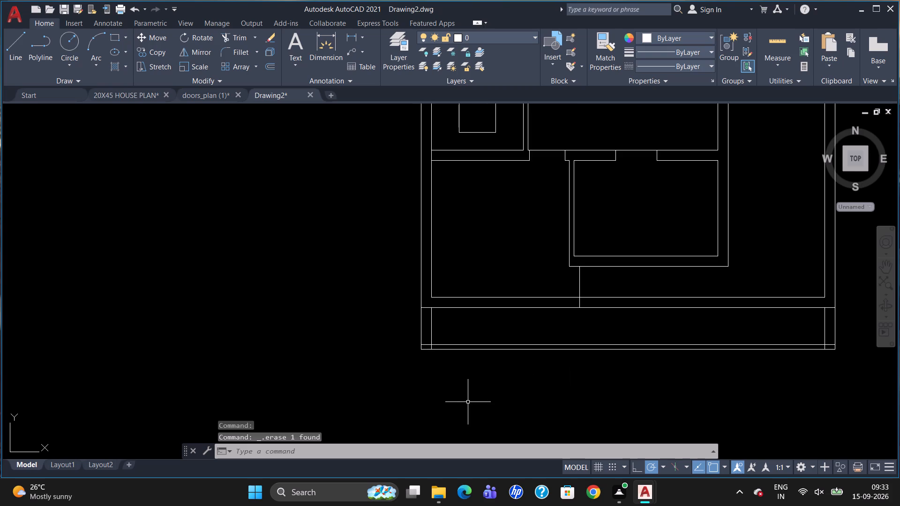
text(TR)
key(Return)
key(Return)
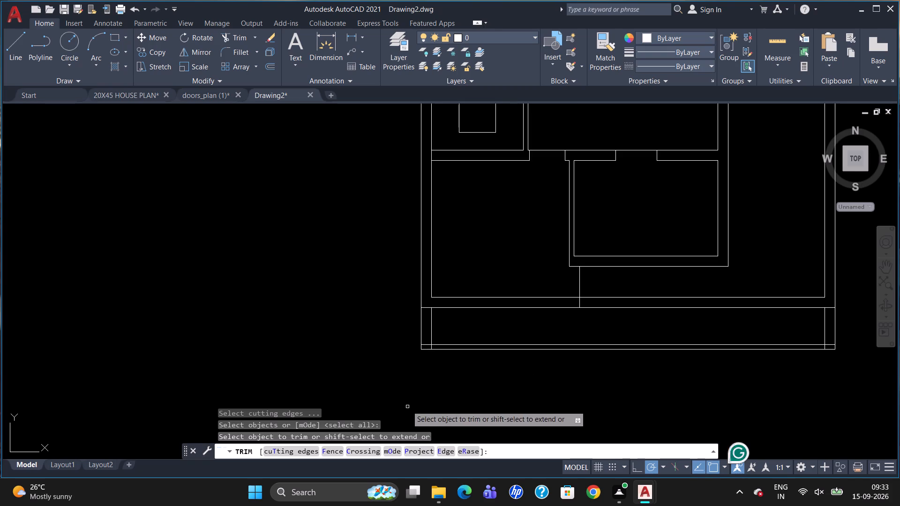
scroll(429, 360, up, 2)
click(435, 327)
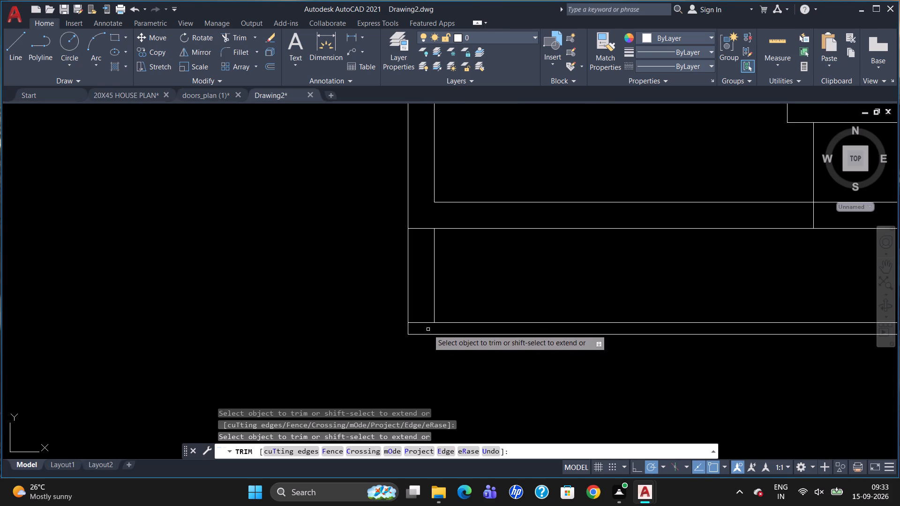
click(426, 323)
scroll(430, 338, down, 2)
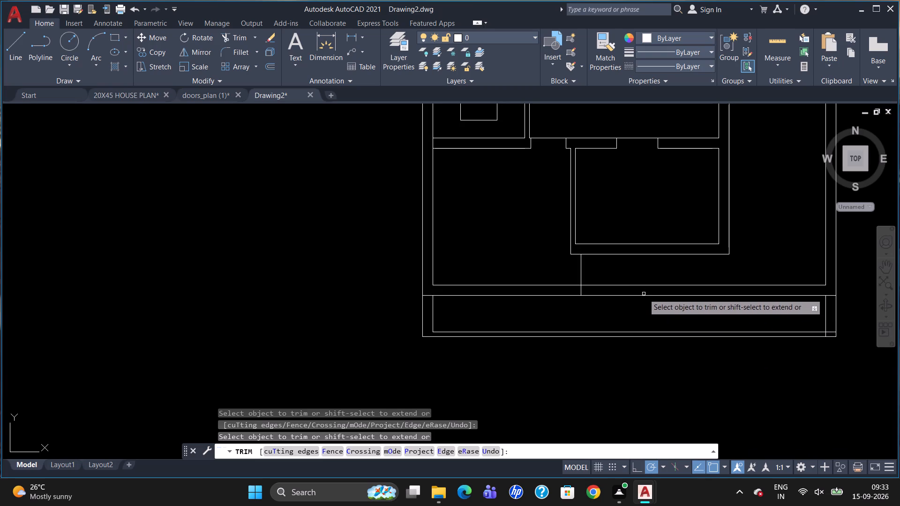
key(Escape)
Draw a vertical line from the bottom middle room's lower right outer corner perpendicular to the strip's bottom line.
key(l)
key(Return)
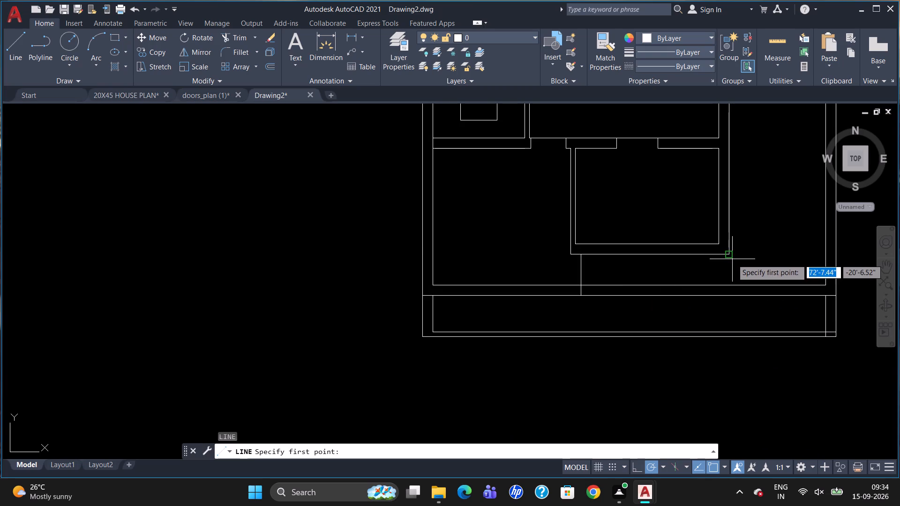
click(732, 257)
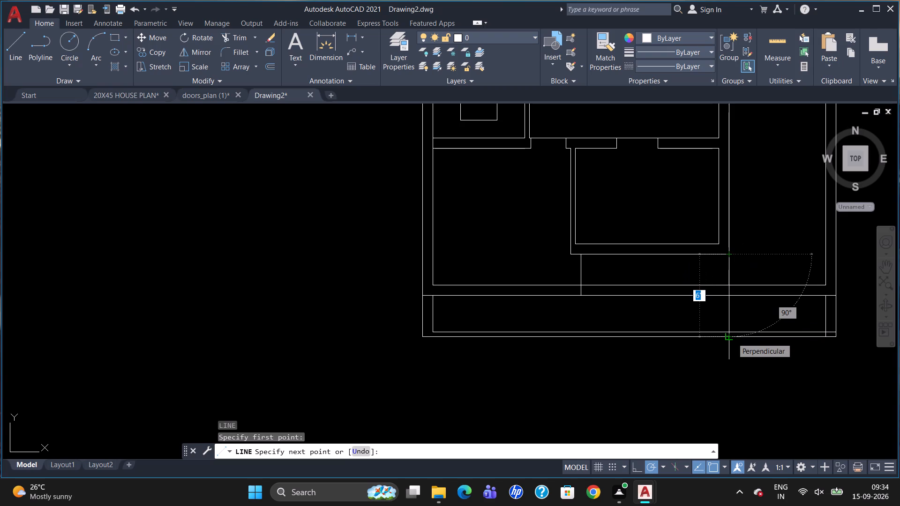
click(732, 338)
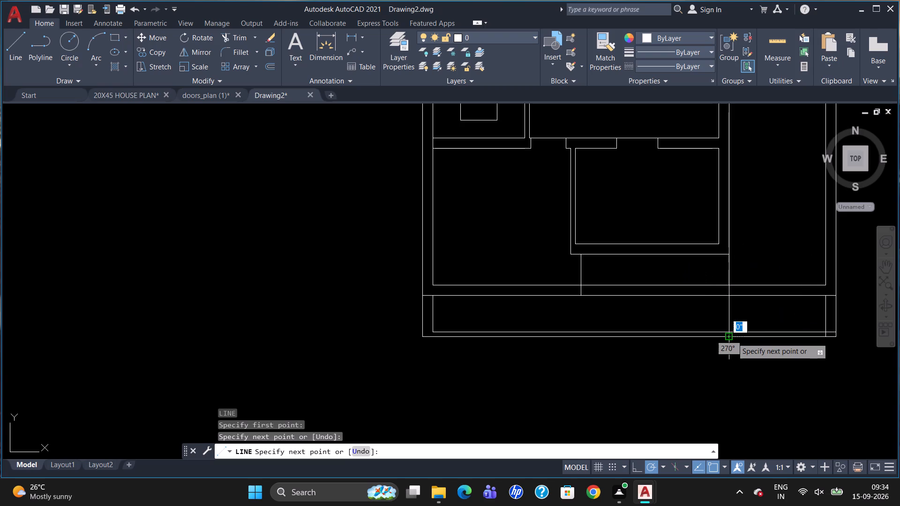
key(grave)
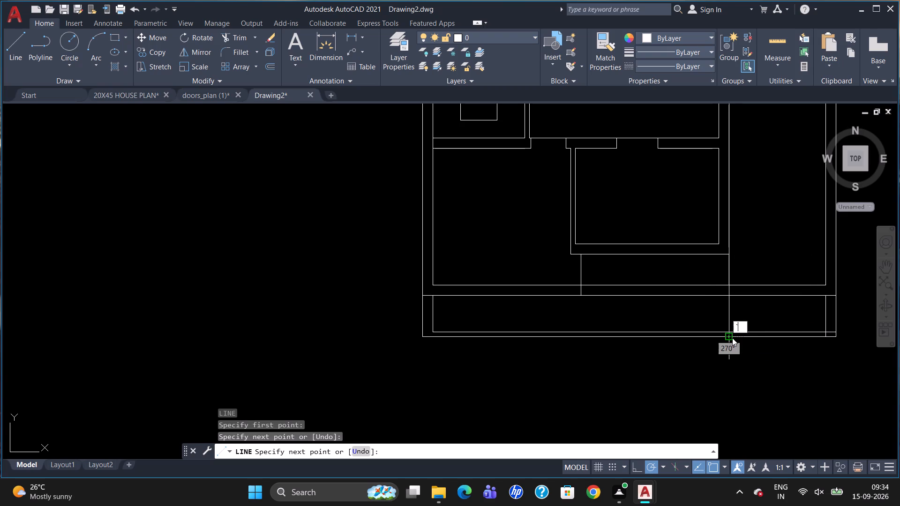
key(Escape)
key(Escape)
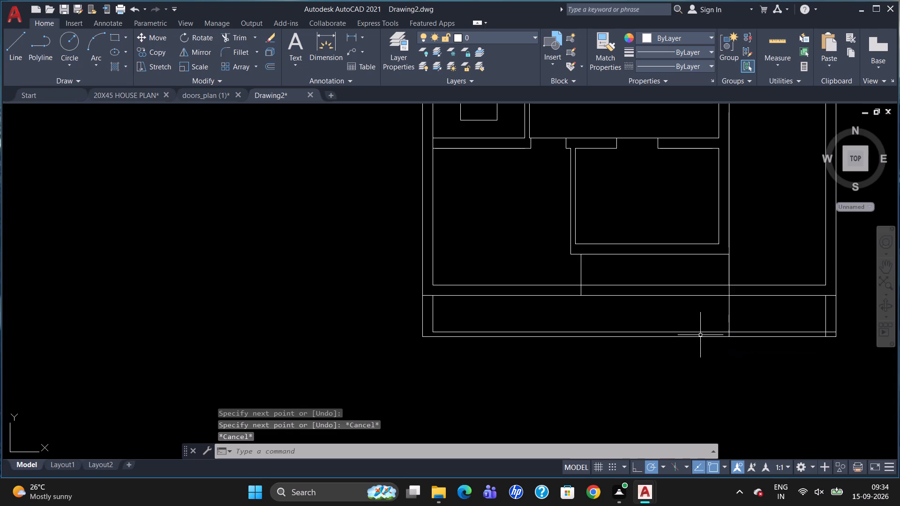
Offset the new vertical line 9" to the left to form a wall.
key(o)
key(Return)
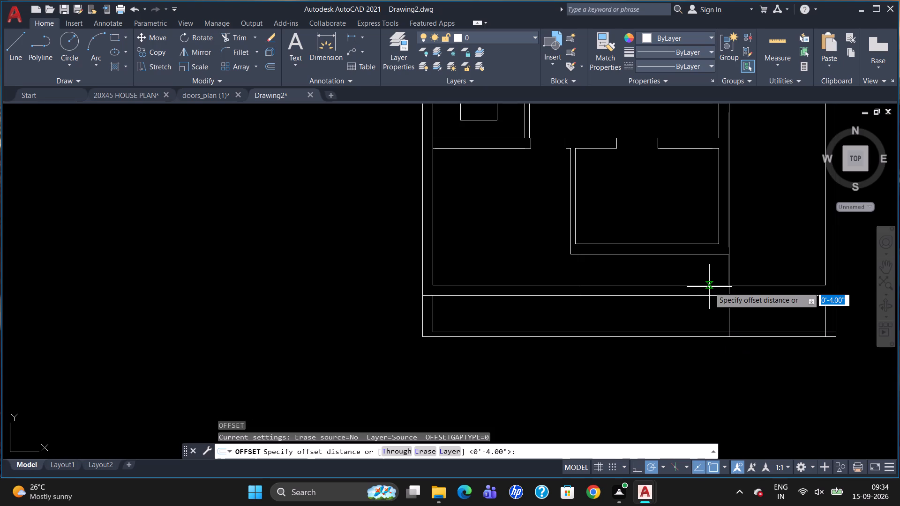
key(9)
key(Return)
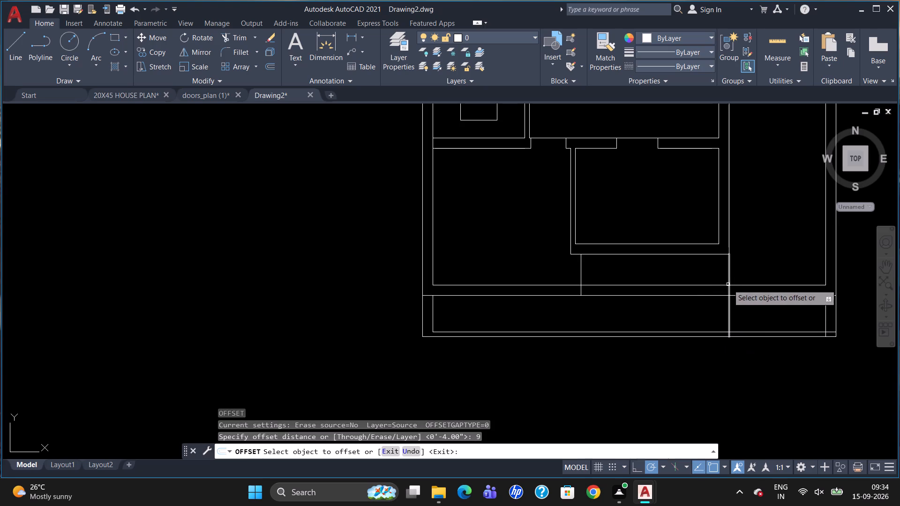
click(727, 274)
click(715, 280)
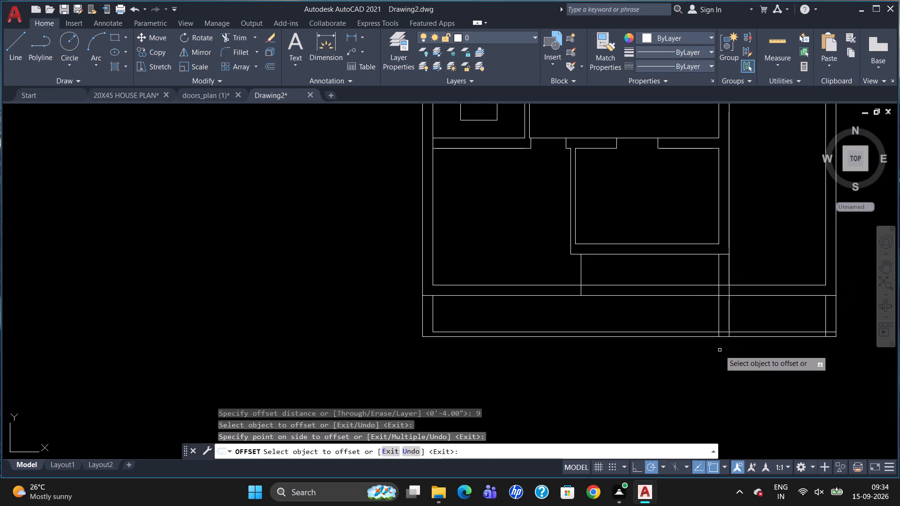
key(Escape)
Trim both lines of the old bottom wall from the short vertical line below the middle room through the new wall's thickness.
text(TR)
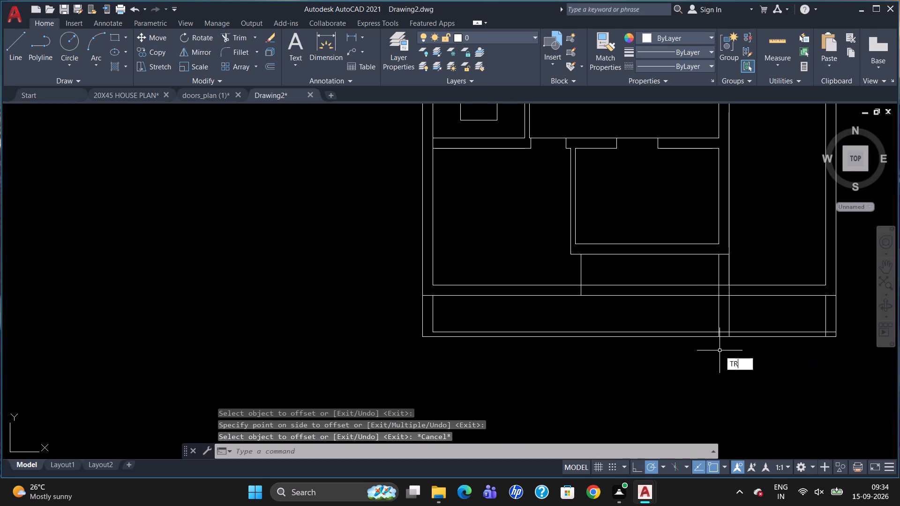
key(Return)
key(Return)
drag(697, 269, 702, 314)
click(702, 314)
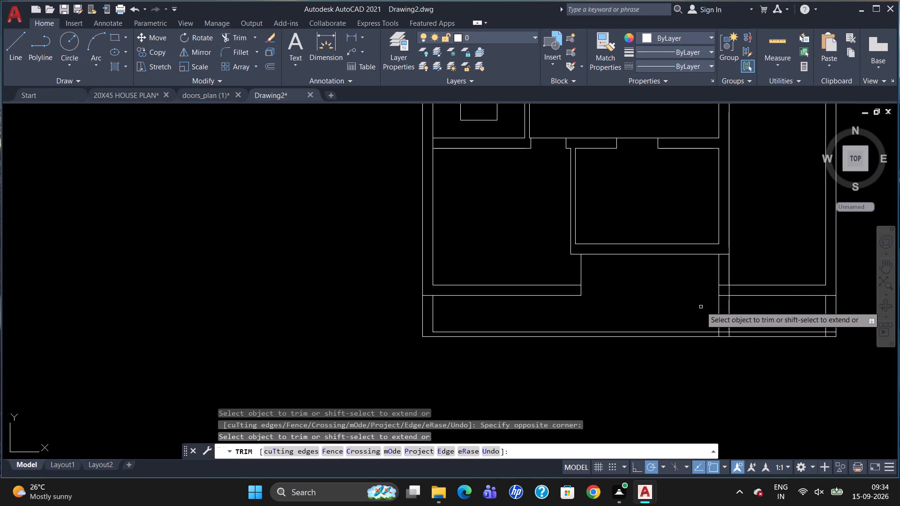
click(697, 301)
click(697, 298)
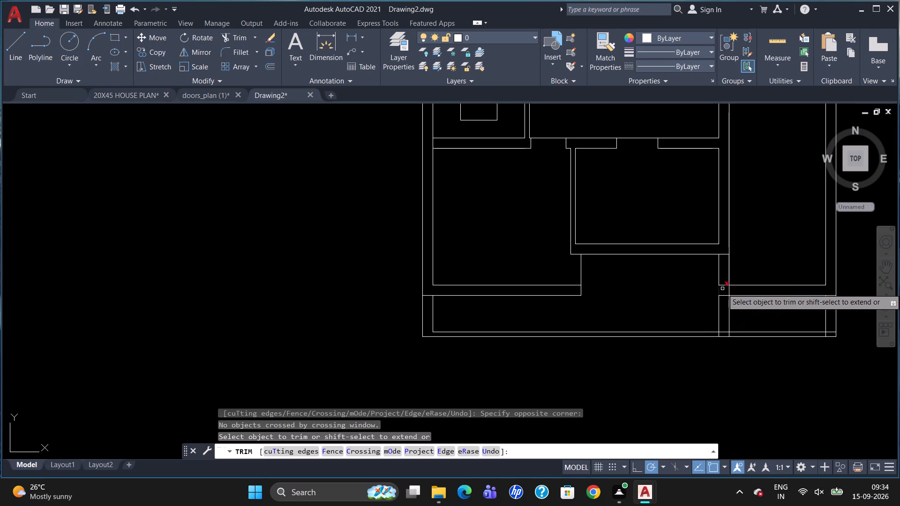
click(722, 285)
click(725, 296)
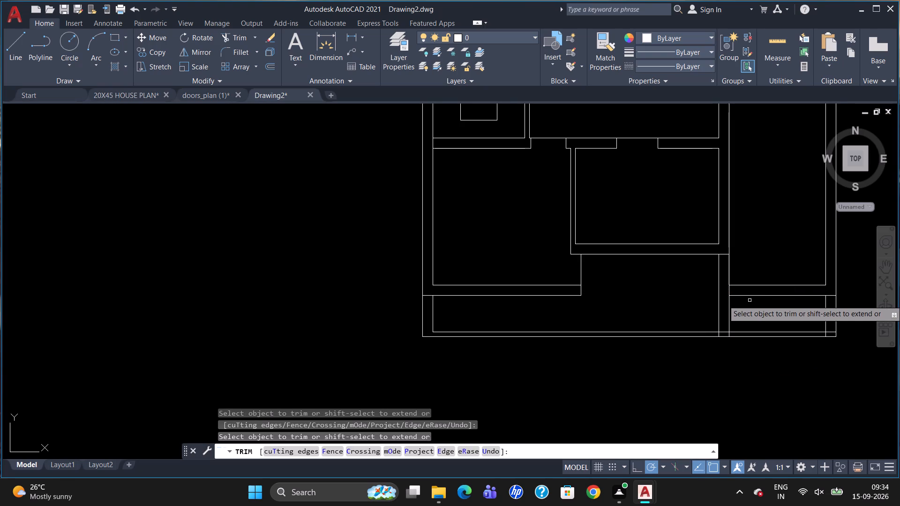
Remove the old bottom wall right of the new wall by trimming its outer line and deleting its inner line.
click(784, 294)
click(785, 300)
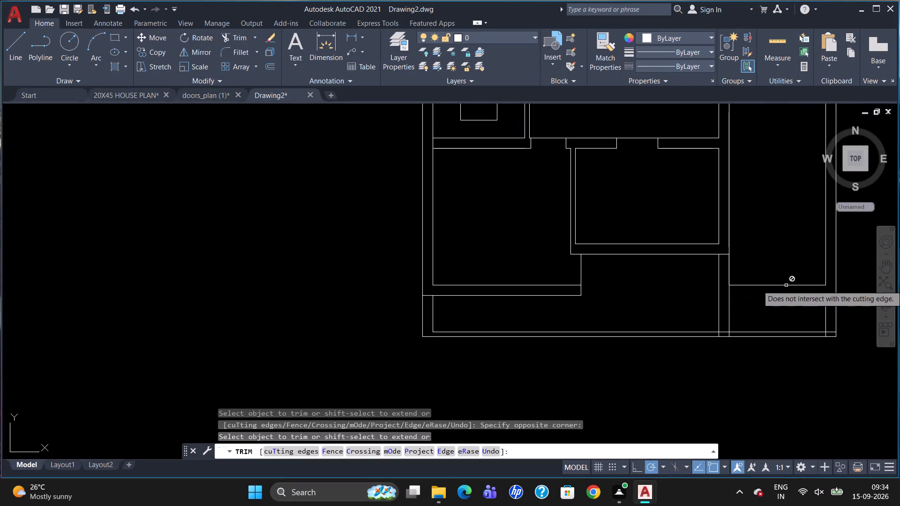
click(786, 284)
key(Escape)
click(787, 284)
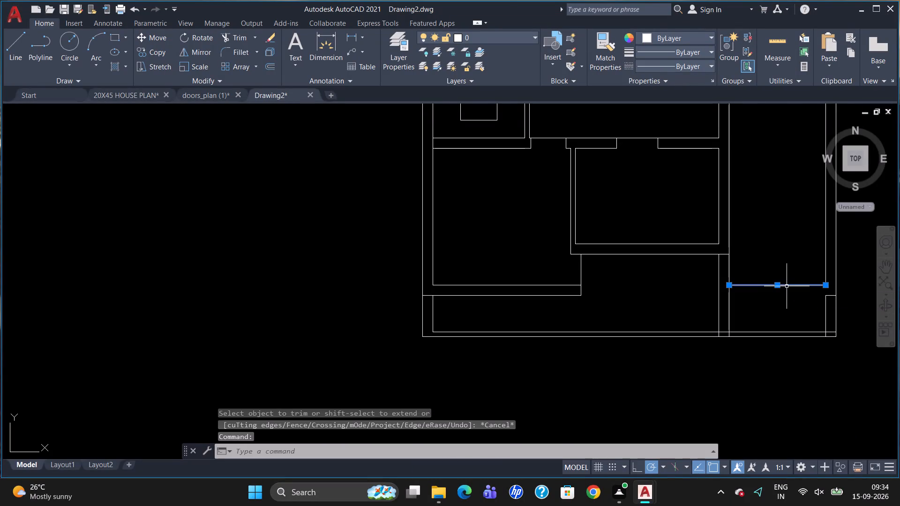
key(Delete)
Join the right outer wall's inner line with the strip's inner right line into one line.
scroll(766, 300, down, 1)
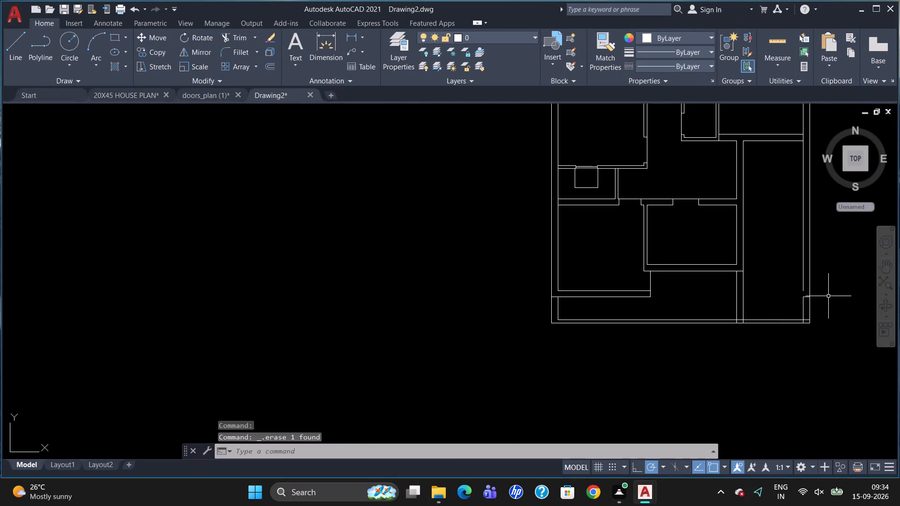
scroll(827, 296, up, 1)
click(790, 281)
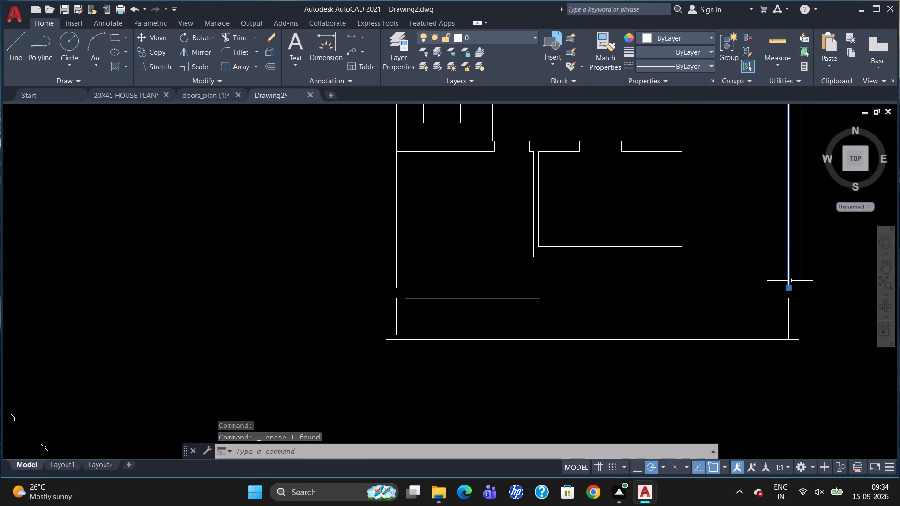
click(788, 311)
key(j)
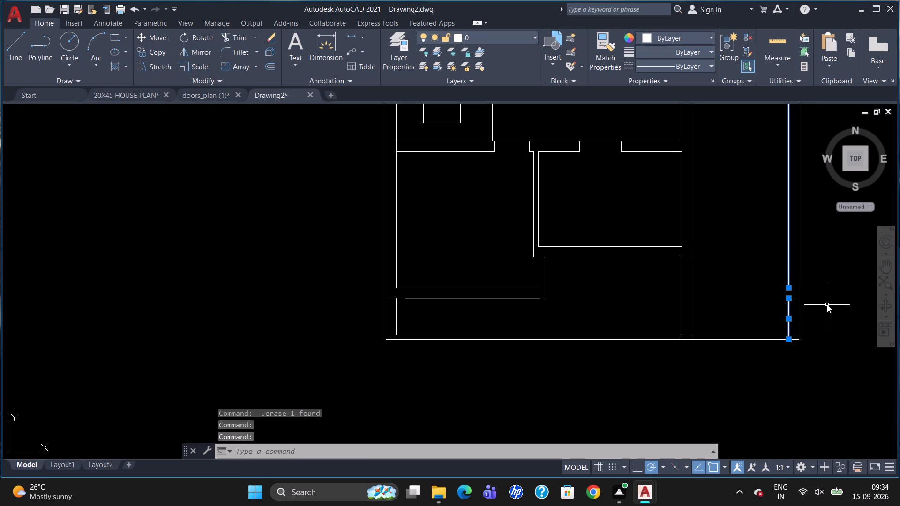
key(Return)
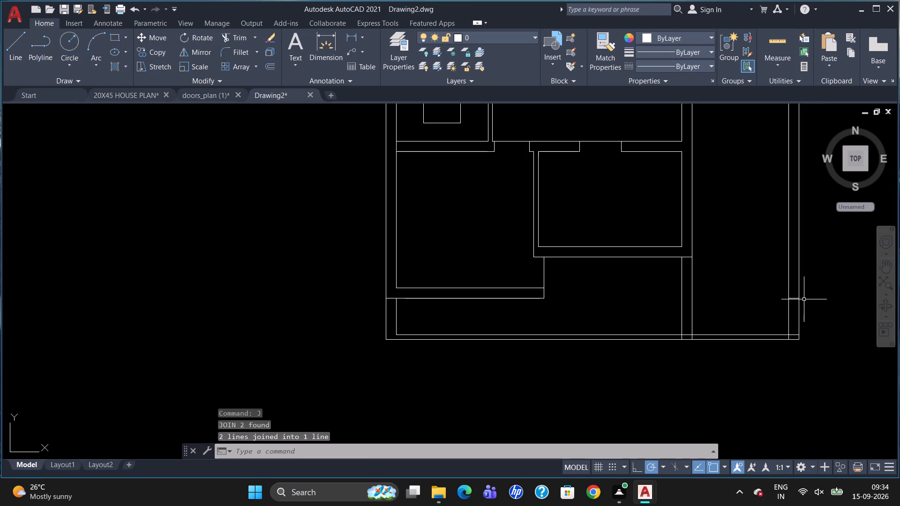
Explode the plan's outer wall outline into separate lines.
click(793, 298)
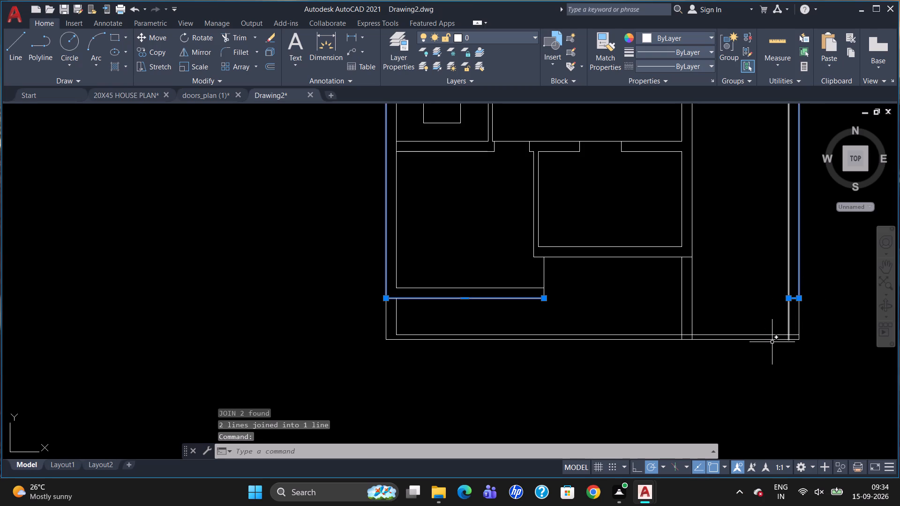
key(Escape)
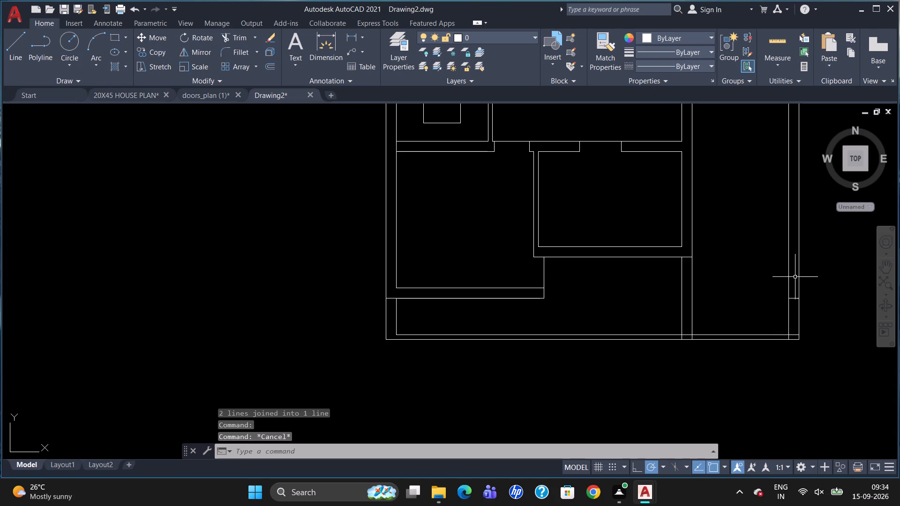
click(798, 265)
key(x)
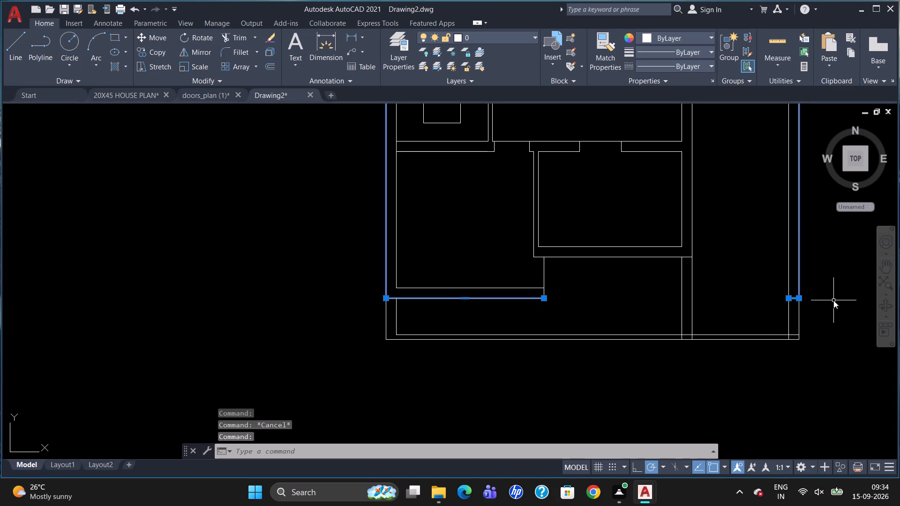
key(Return)
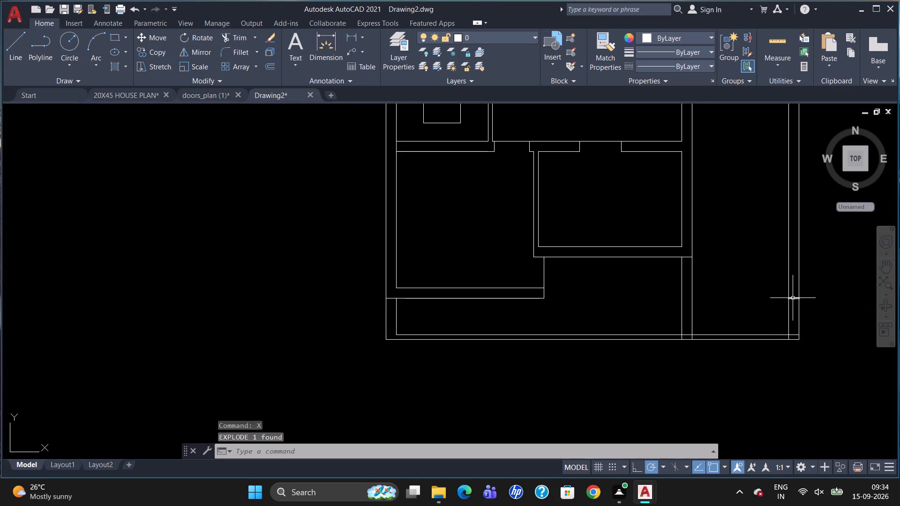
Delete the leftover old bottom wall line inside the right outer wall's thickness.
click(793, 298)
key(Delete)
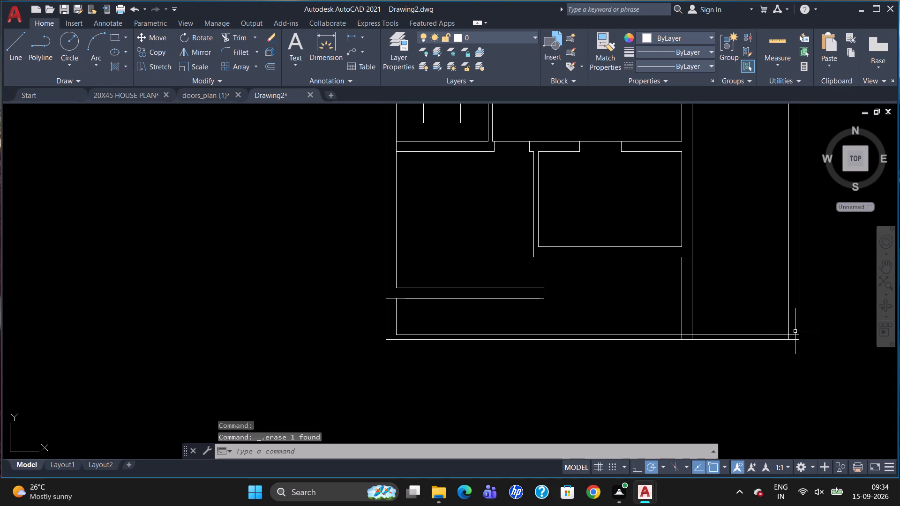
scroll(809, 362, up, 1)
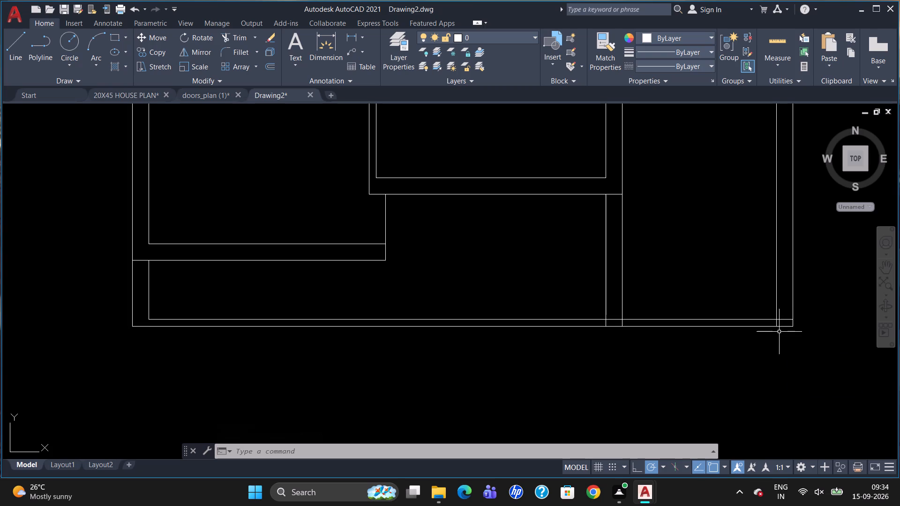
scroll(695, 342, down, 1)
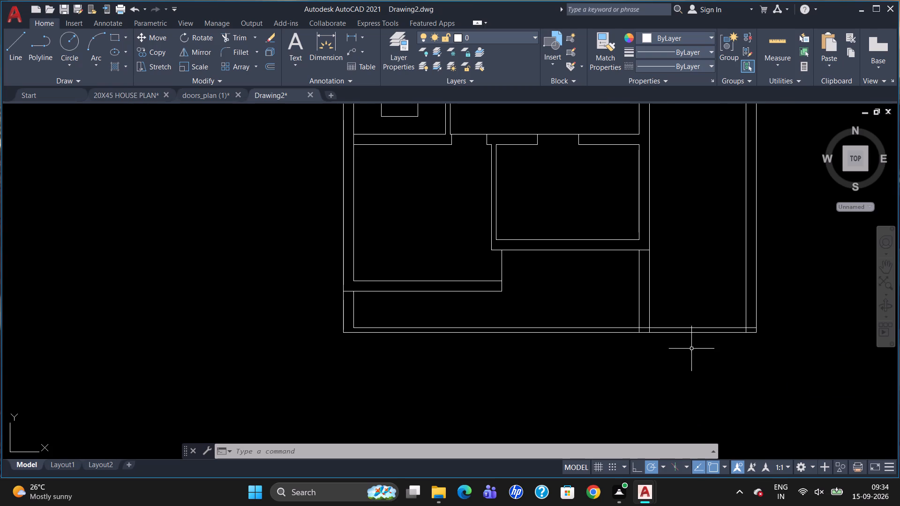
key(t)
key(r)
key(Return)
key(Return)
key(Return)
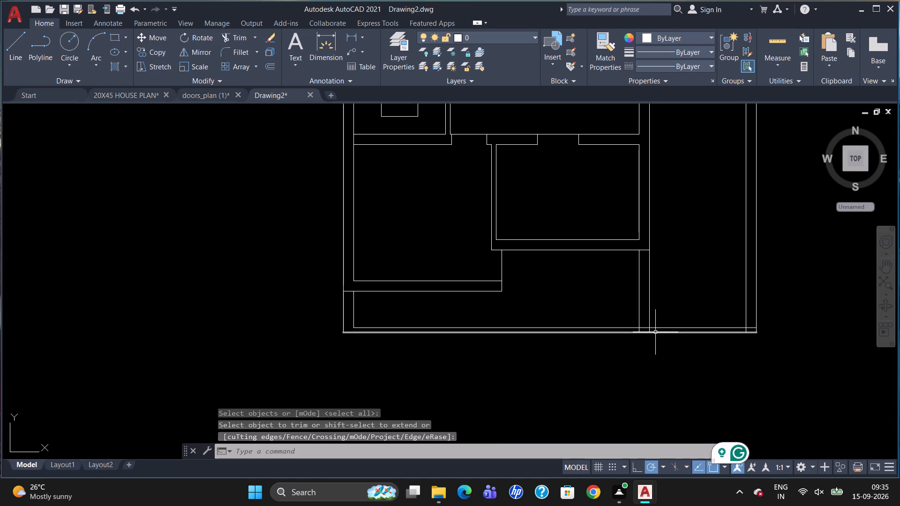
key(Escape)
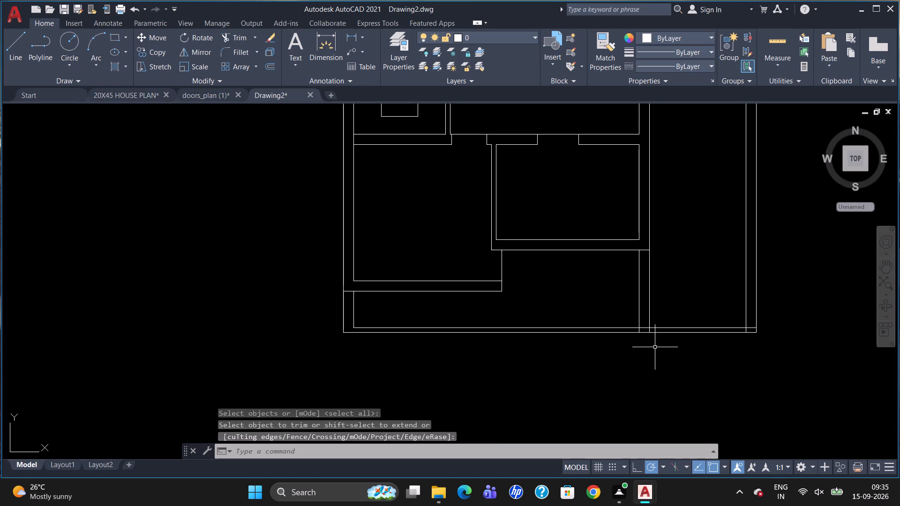
Remove the strip's inner bottom line from the new vertical wall rightward by trimming it through both wall thicknesses and deleting the remaining segment.
text(TR)
key(Return)
key(Return)
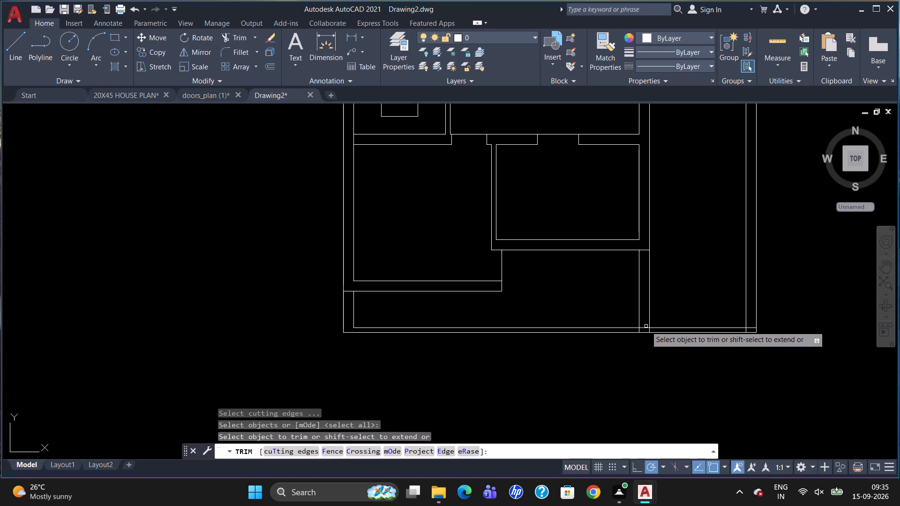
click(645, 328)
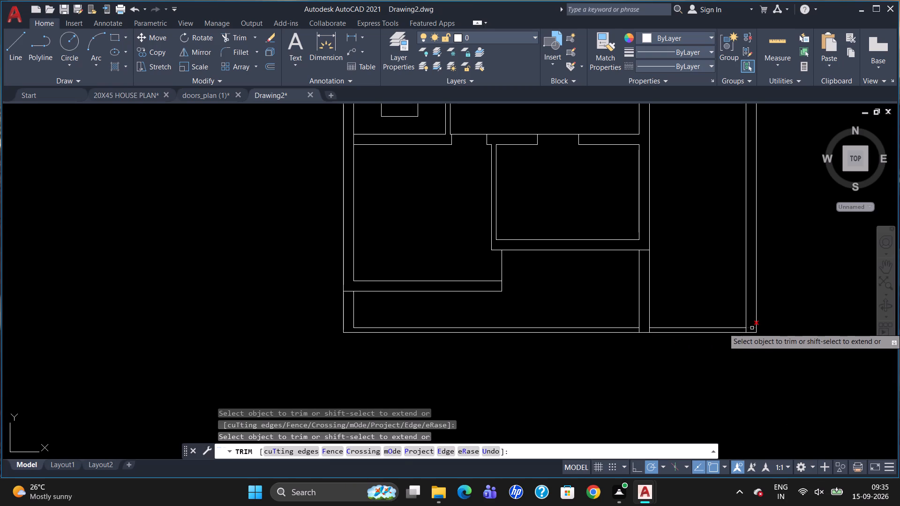
click(752, 327)
key(Escape)
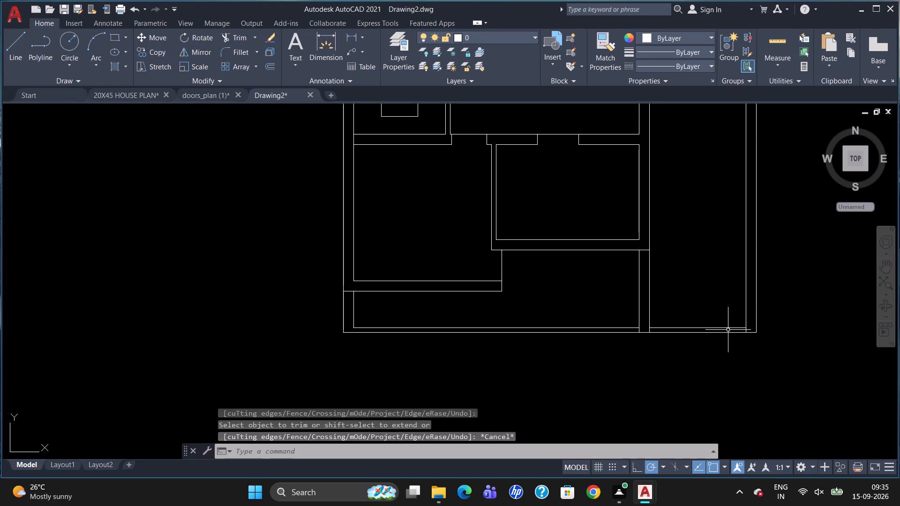
click(727, 327)
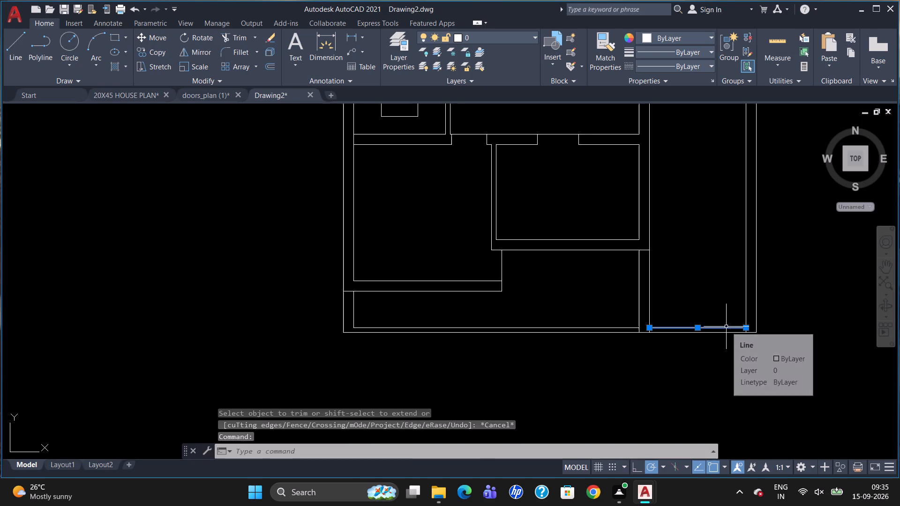
key(Delete)
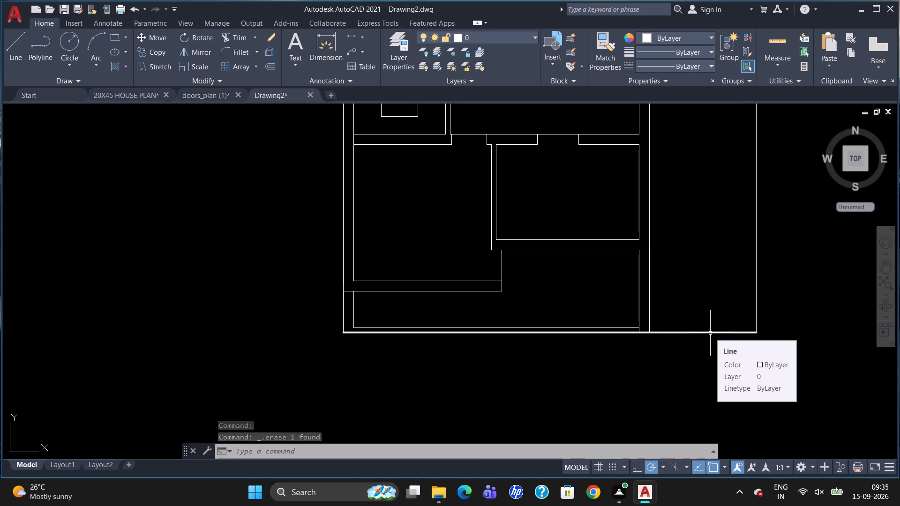
Break the strip's outer bottom line at its intersection with the new vertical wall's left line.
key(b)
key(r)
click(727, 366)
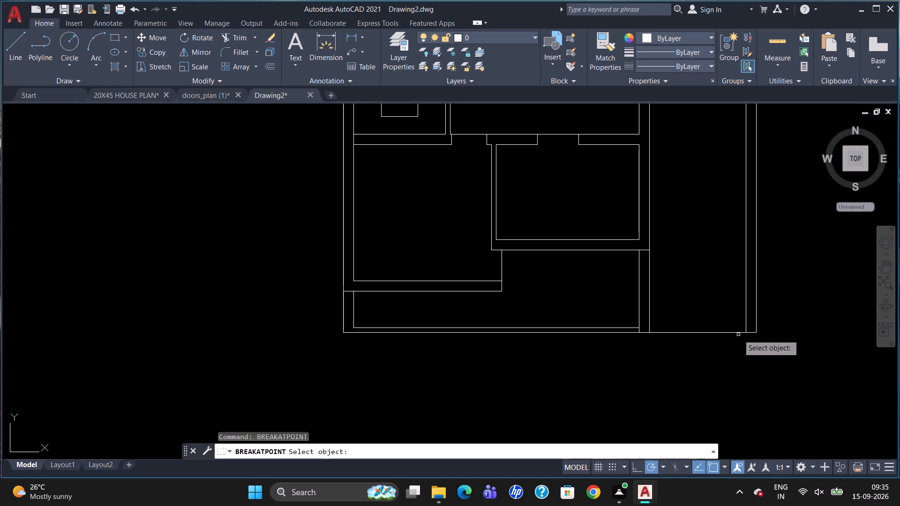
click(738, 333)
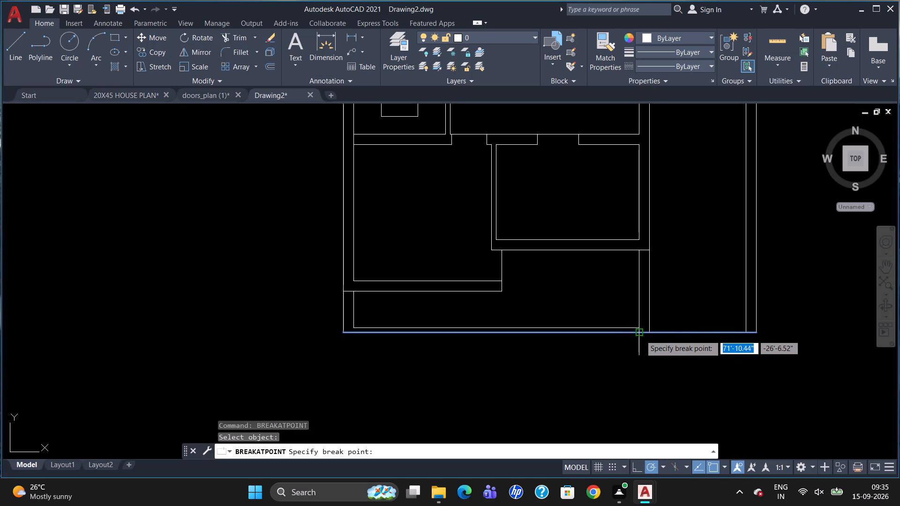
click(640, 335)
Offset the right portion of the broken bottom line 9 inches upward into the plan.
click(687, 332)
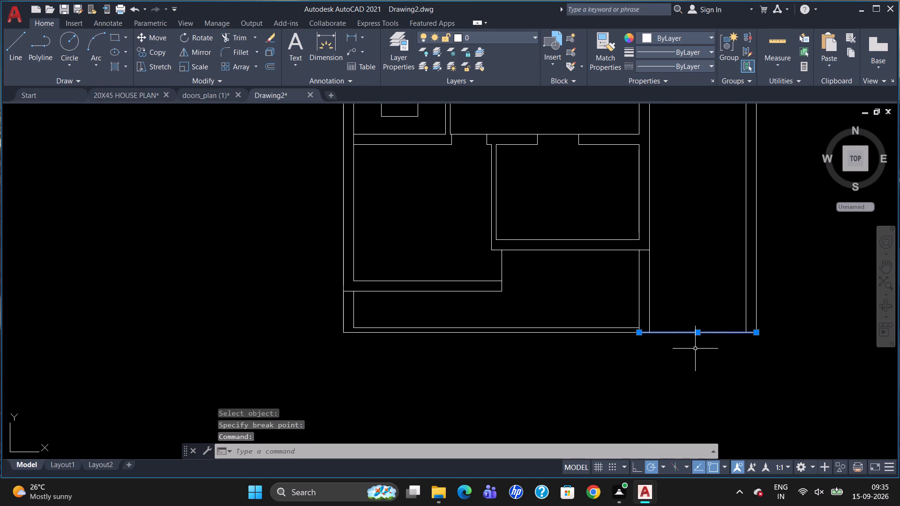
key(o)
key(Return)
key(9)
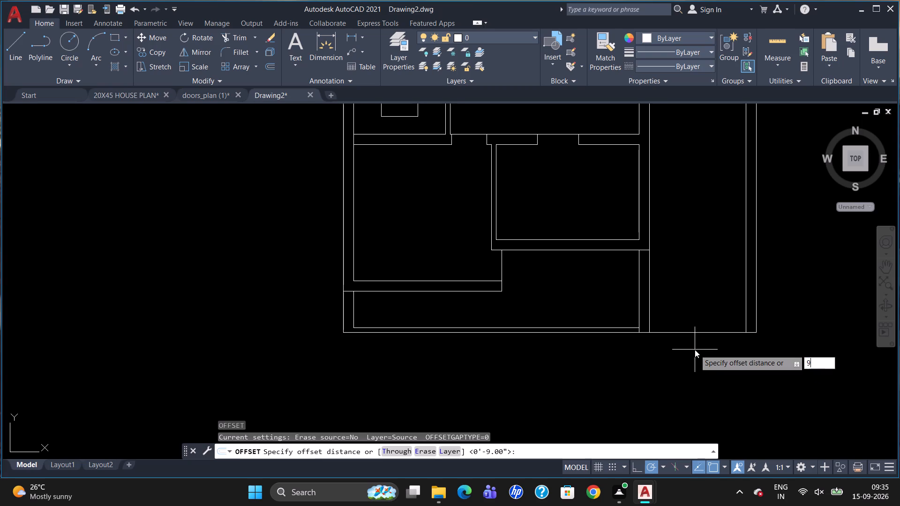
key(Return)
click(700, 334)
click(706, 323)
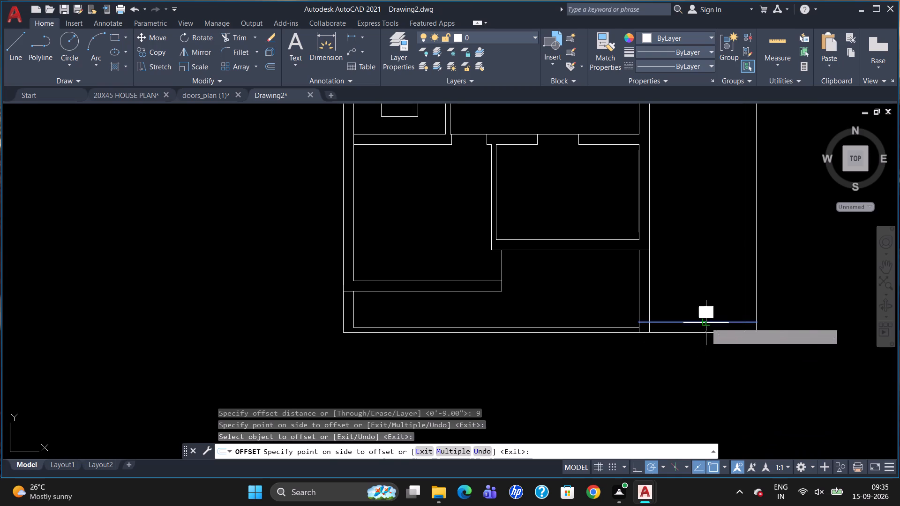
key(Escape)
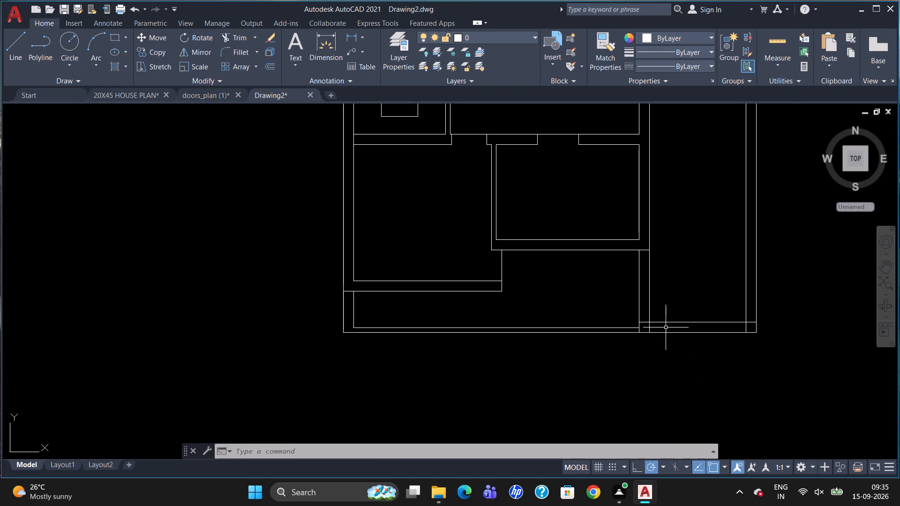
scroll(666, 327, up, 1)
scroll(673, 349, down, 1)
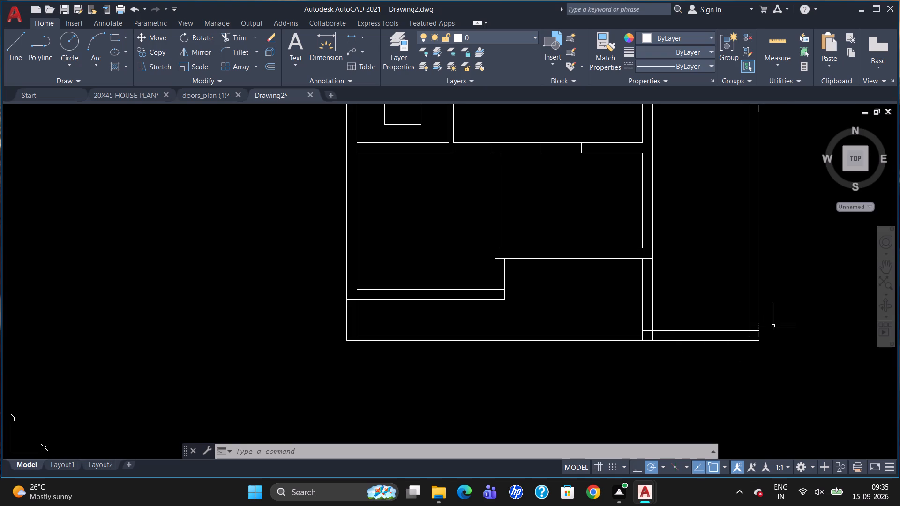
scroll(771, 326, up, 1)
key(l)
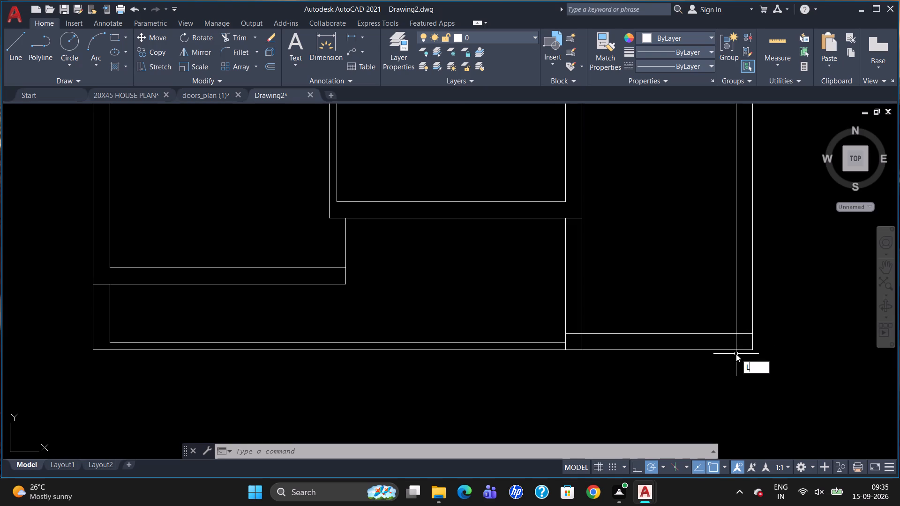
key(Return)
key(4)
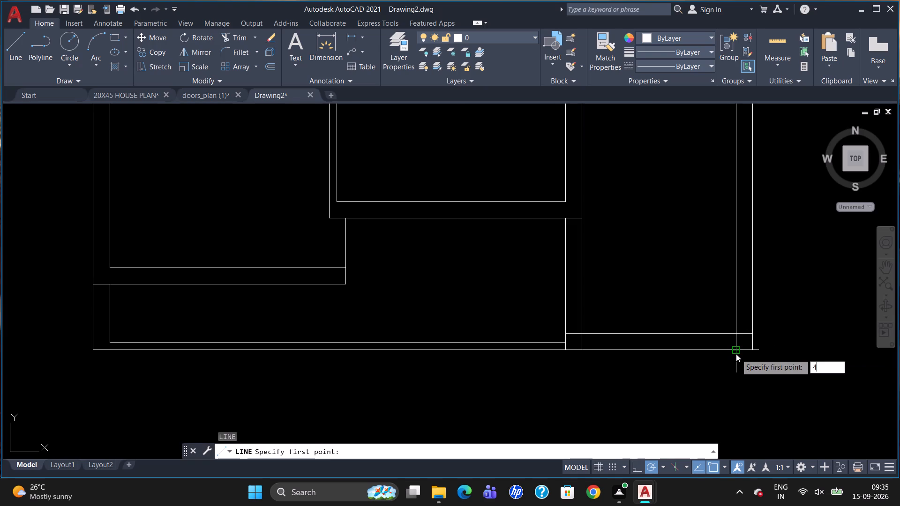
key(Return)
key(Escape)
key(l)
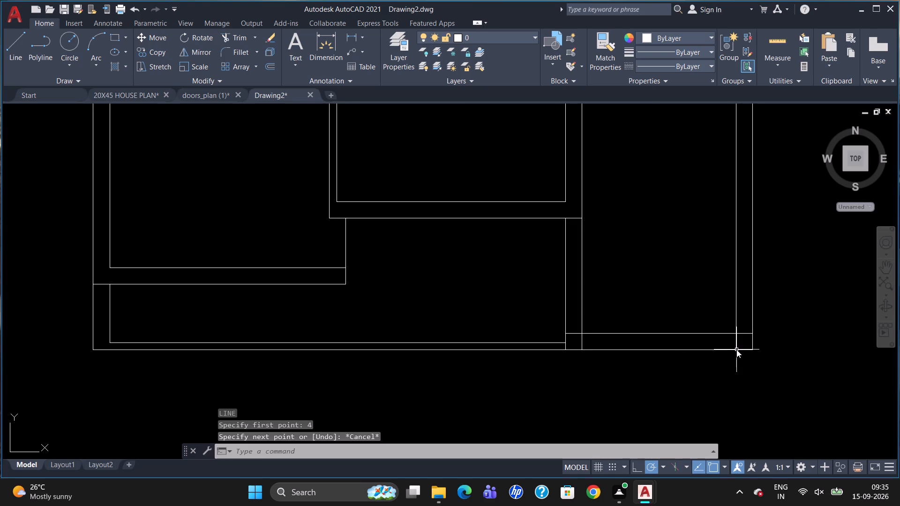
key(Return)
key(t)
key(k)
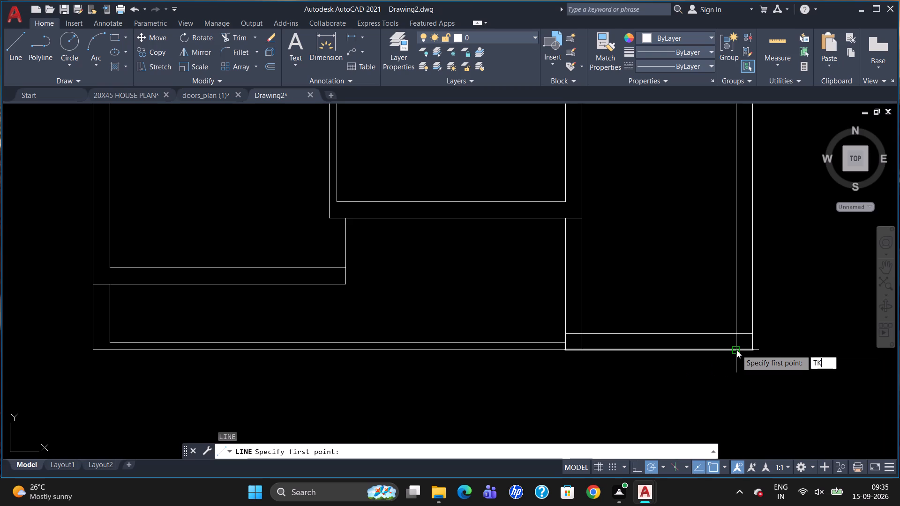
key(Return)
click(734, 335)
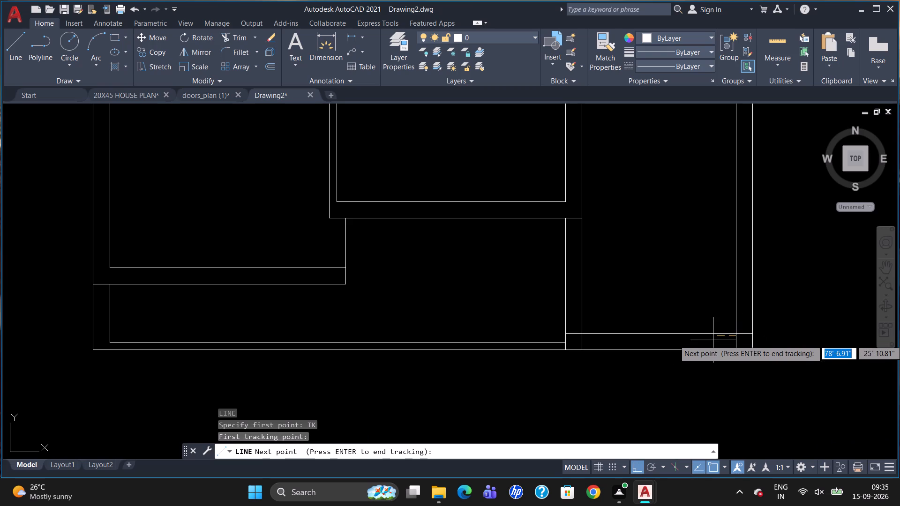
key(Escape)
Draw a short vertical line across the 9-inch bottom wall, tracked 4 inches left of the right outer wall's inner corner.
key(l)
key(Return)
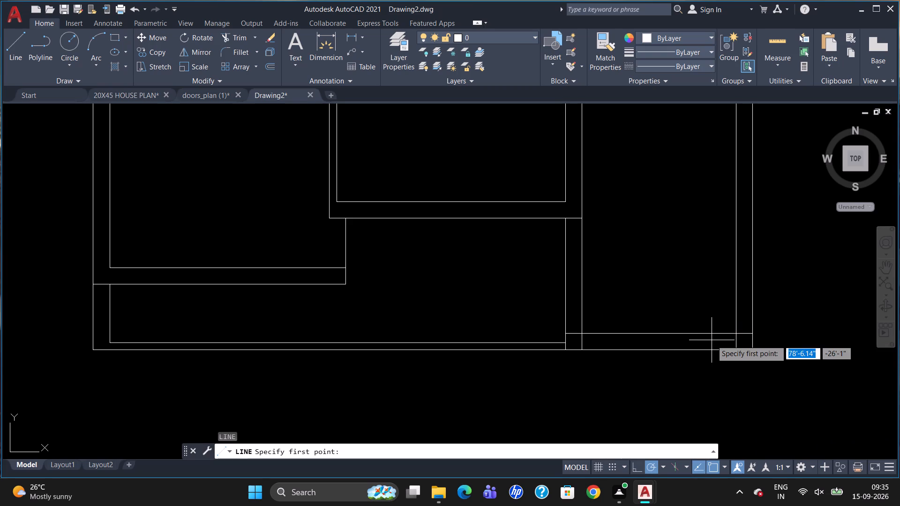
text(TK)
key(Return)
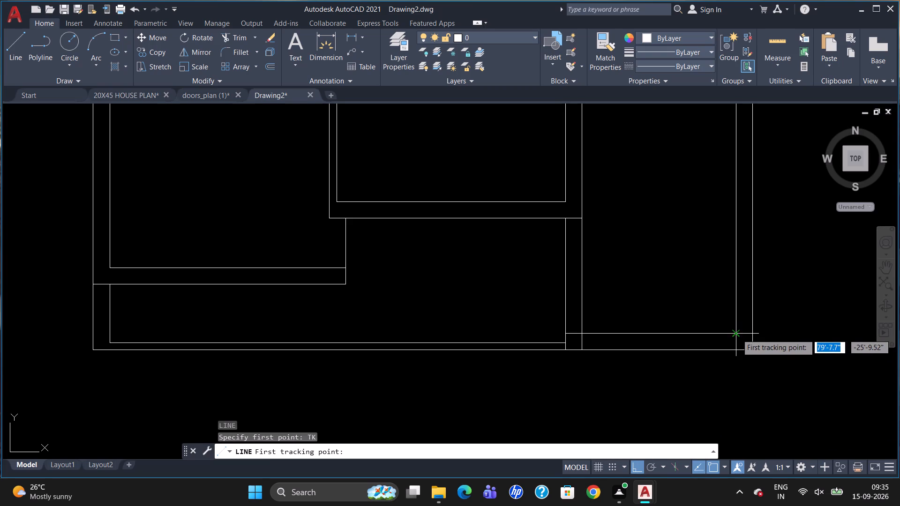
click(736, 332)
key(4)
key(Return)
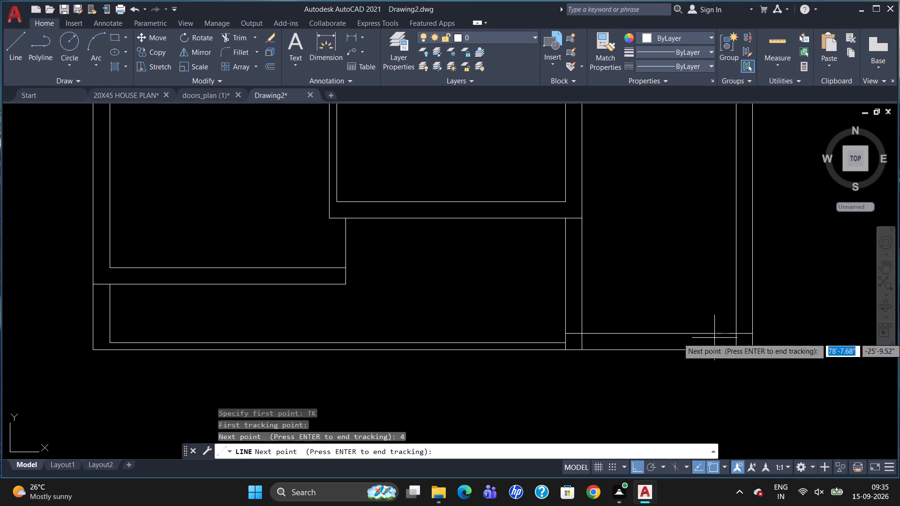
key(Return)
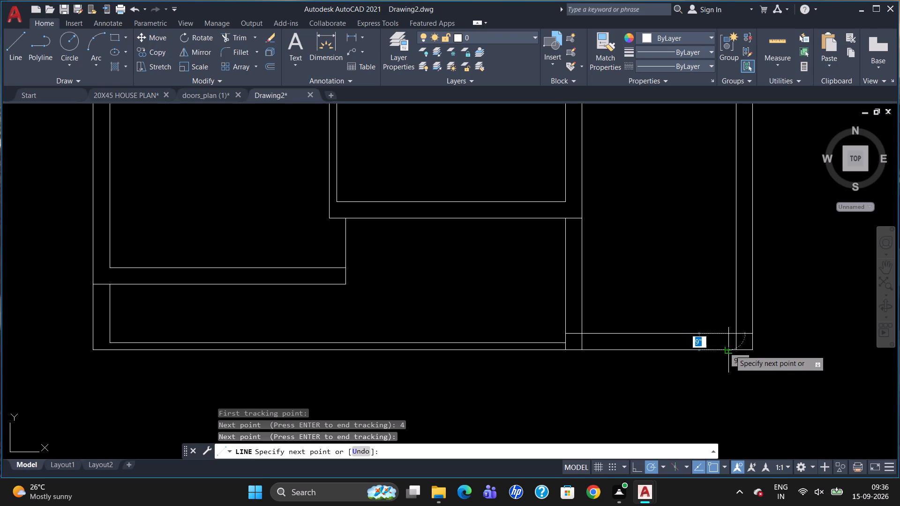
click(730, 350)
key(Escape)
Trim the right bottom corner's overlapping inner lines and the offset line between the new vertical wall and the 4-inch stub.
key(r)
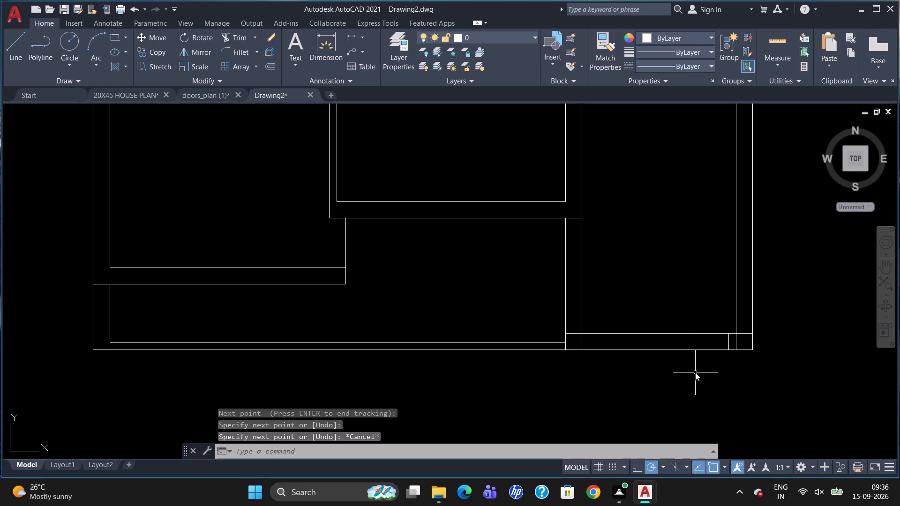
key(BackSpace)
text(TR)
key(Return)
key(Return)
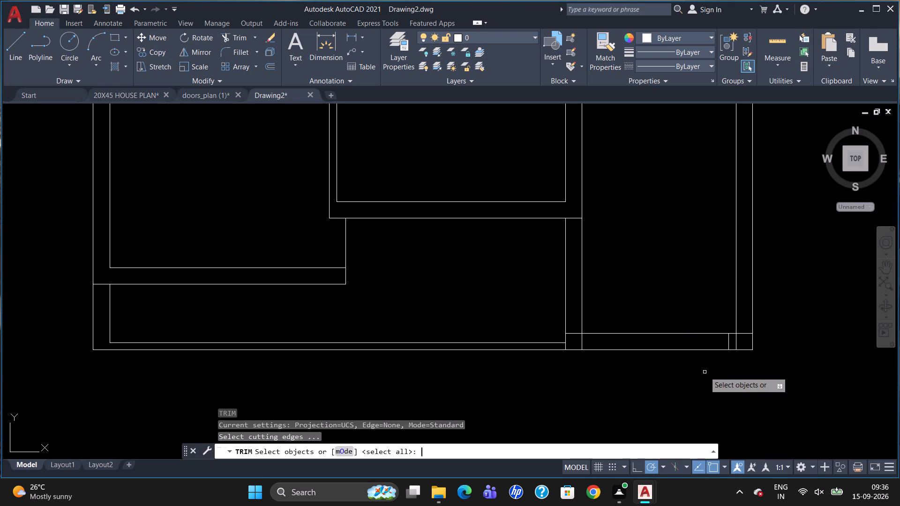
click(735, 340)
click(742, 332)
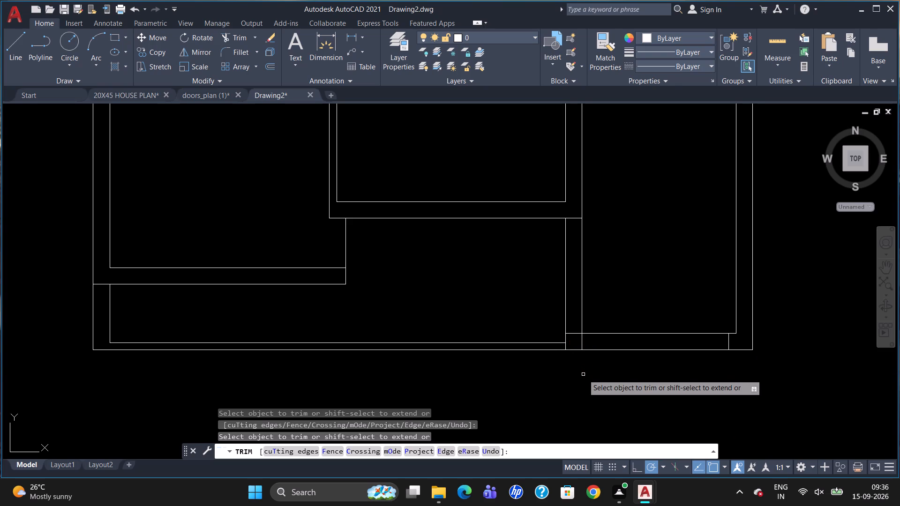
click(628, 335)
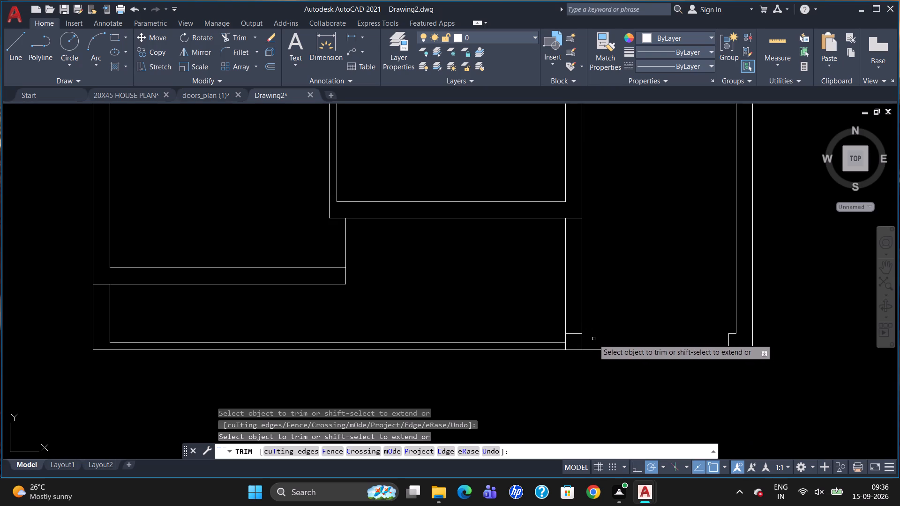
key(Escape)
Trim the old bottom wall's outer line where it crosses the left outer wall's thickness.
scroll(607, 364, down, 1)
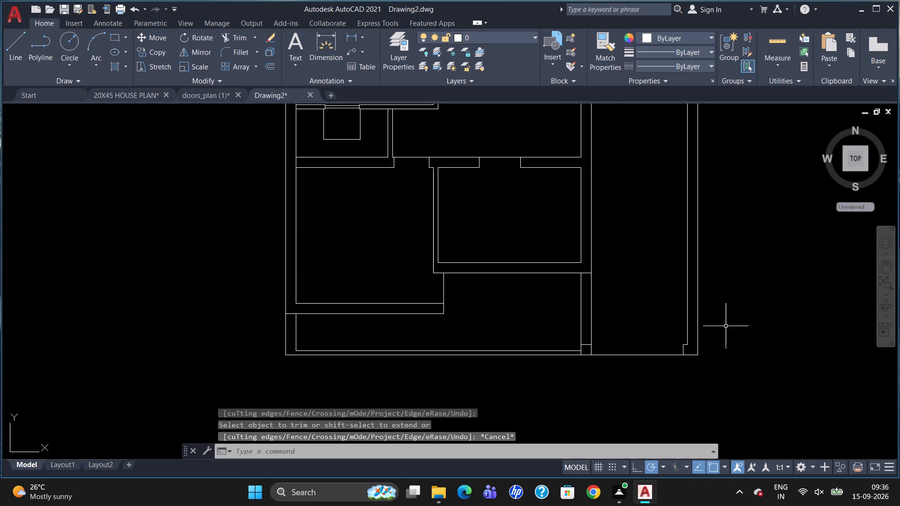
scroll(731, 343, down, 1)
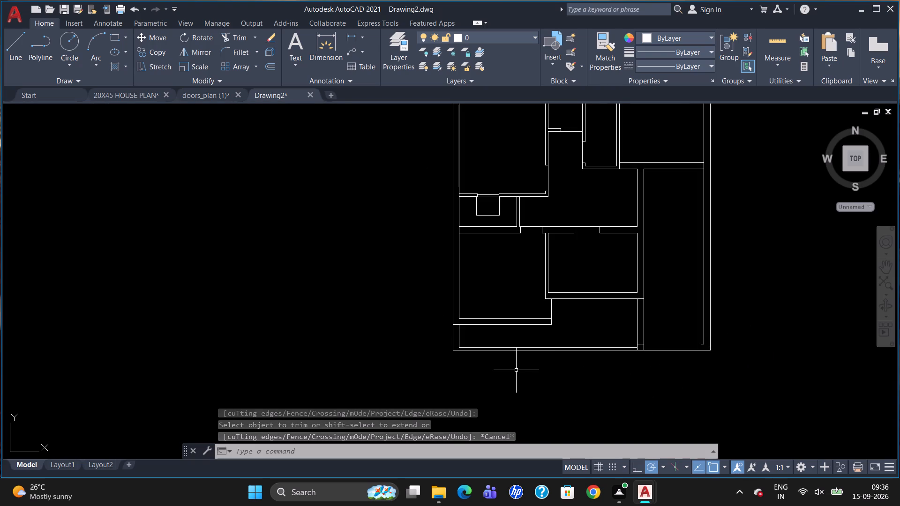
scroll(516, 370, down, 1)
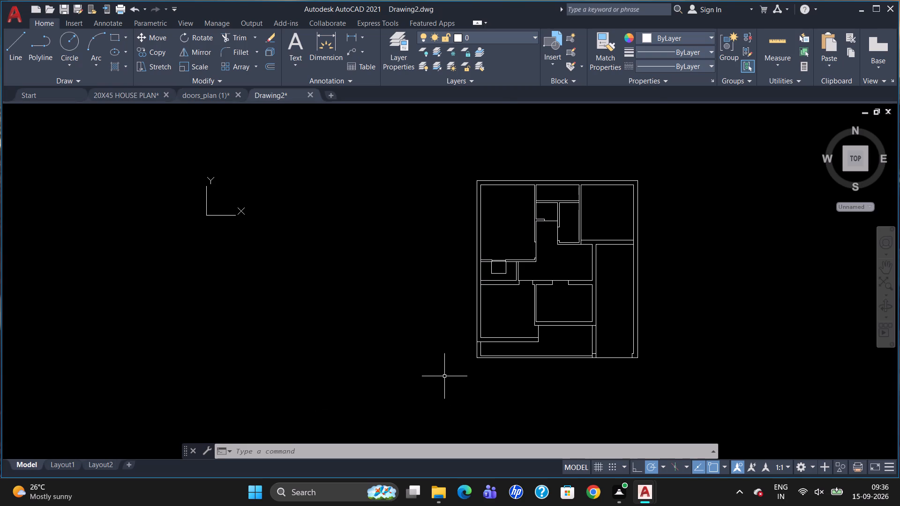
scroll(443, 372, up, 2)
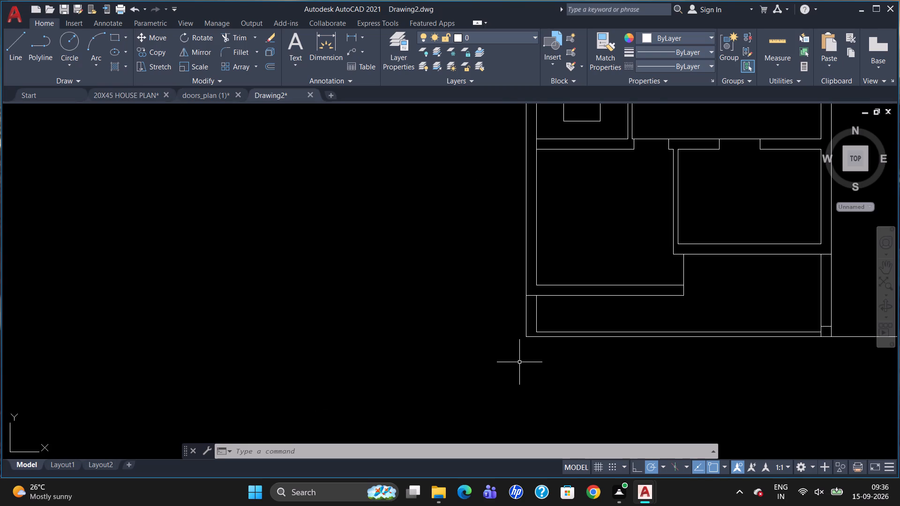
text(TR)
key(Return)
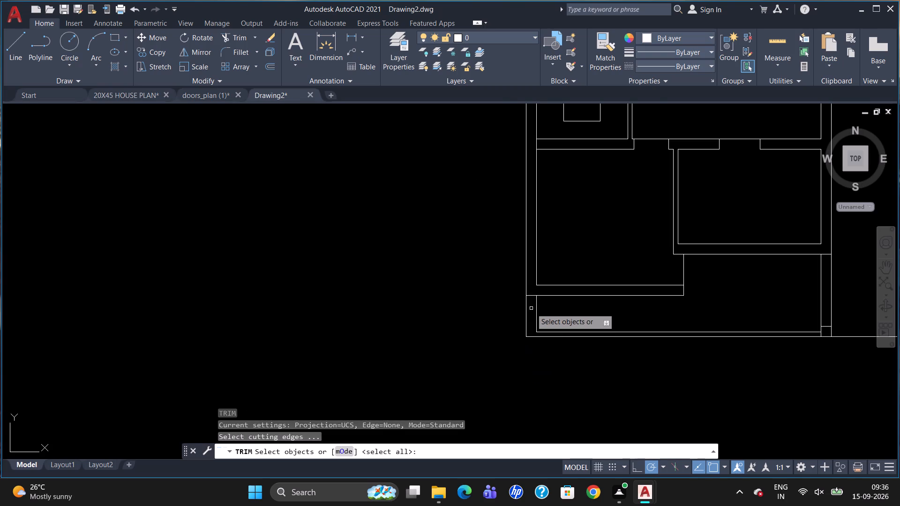
key(Return)
click(531, 295)
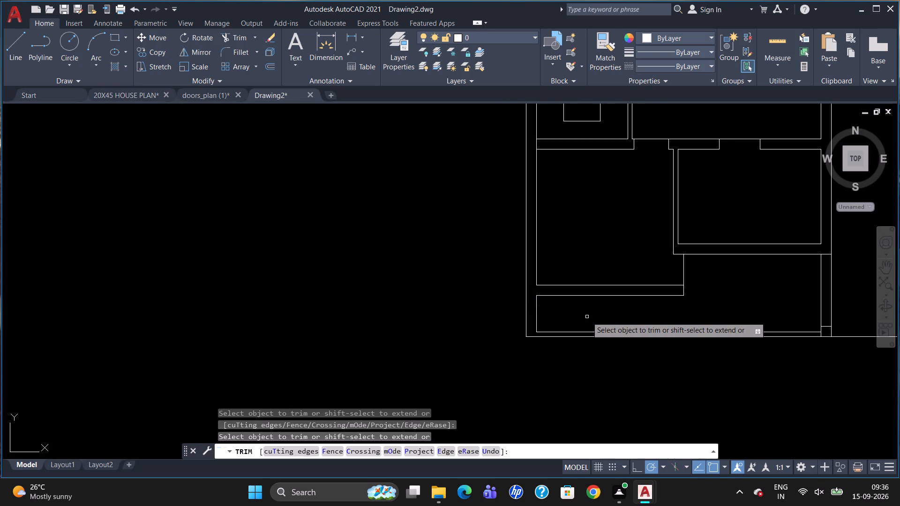
key(Escape)
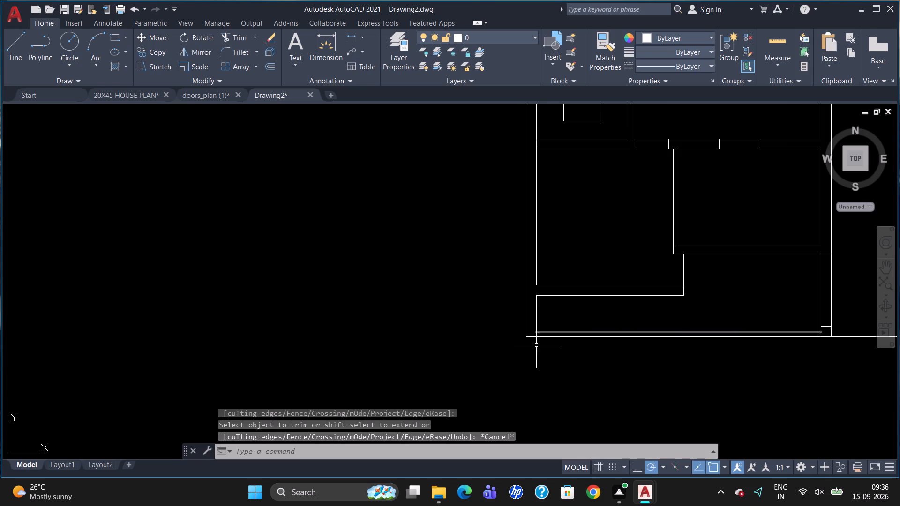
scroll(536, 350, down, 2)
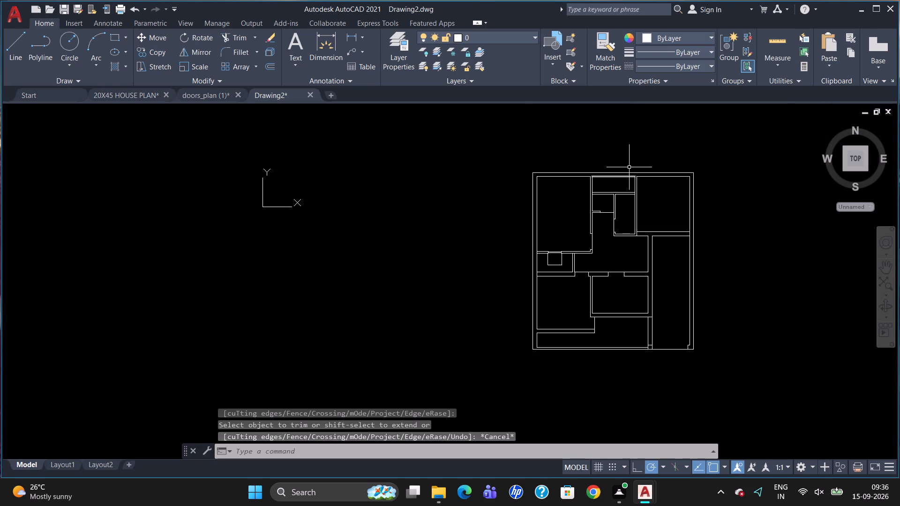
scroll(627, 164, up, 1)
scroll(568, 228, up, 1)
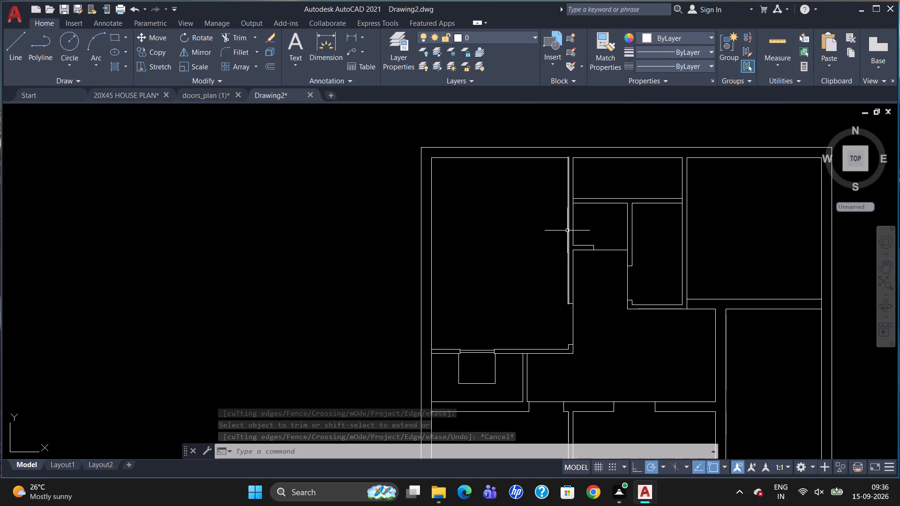
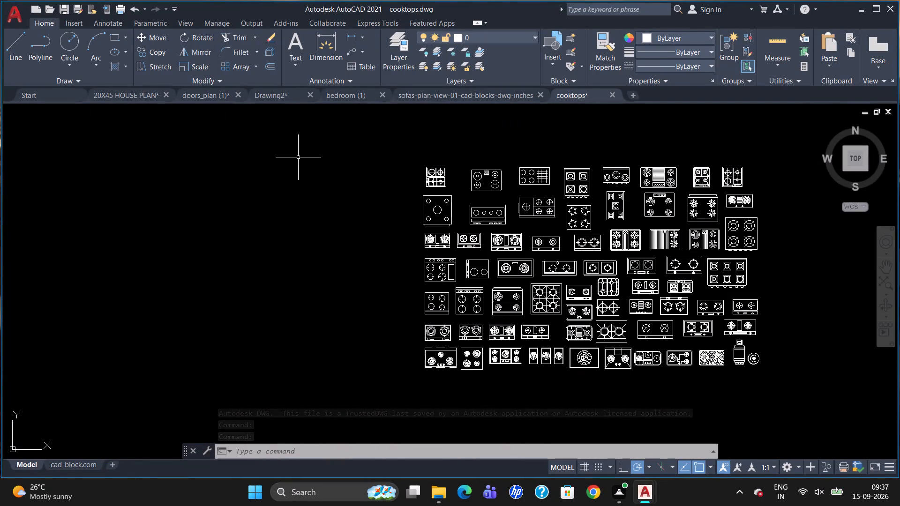
Copy the third double bed with side tables from the bedroom drawing and paste it into the upper-left room of Drawing2.
click(285, 97)
scroll(406, 246, down, 1)
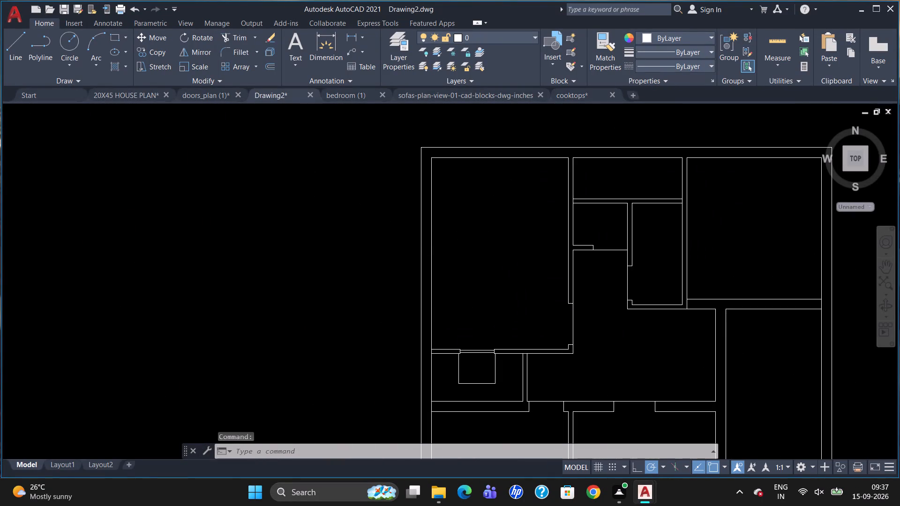
scroll(406, 246, down, 1)
scroll(455, 261, up, 1)
click(339, 92)
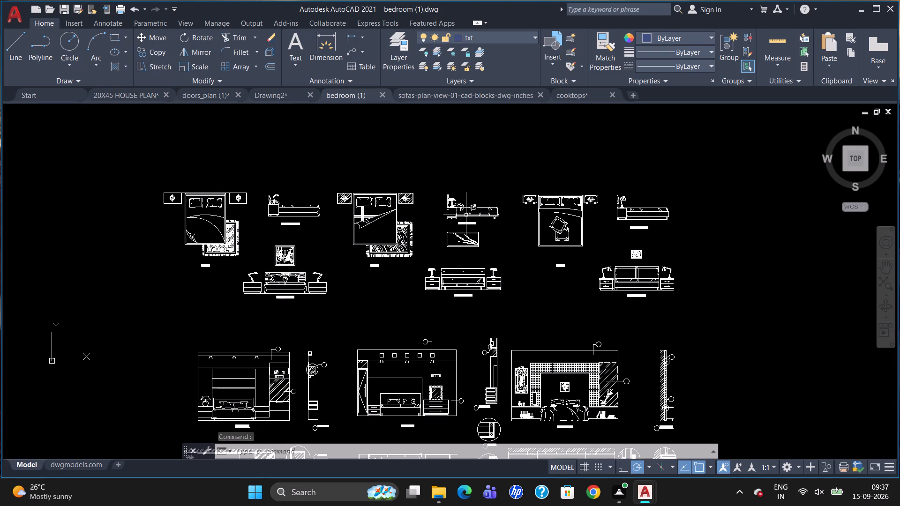
click(539, 198)
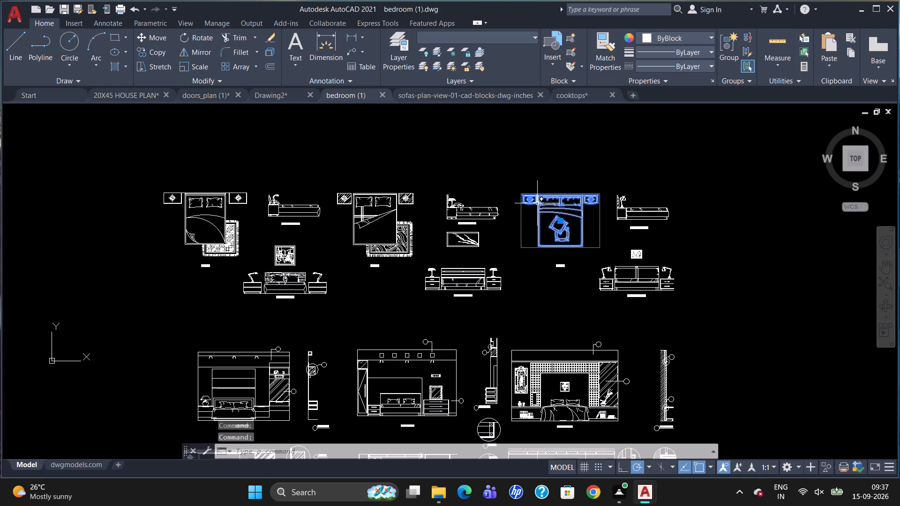
key(ctrl+c)
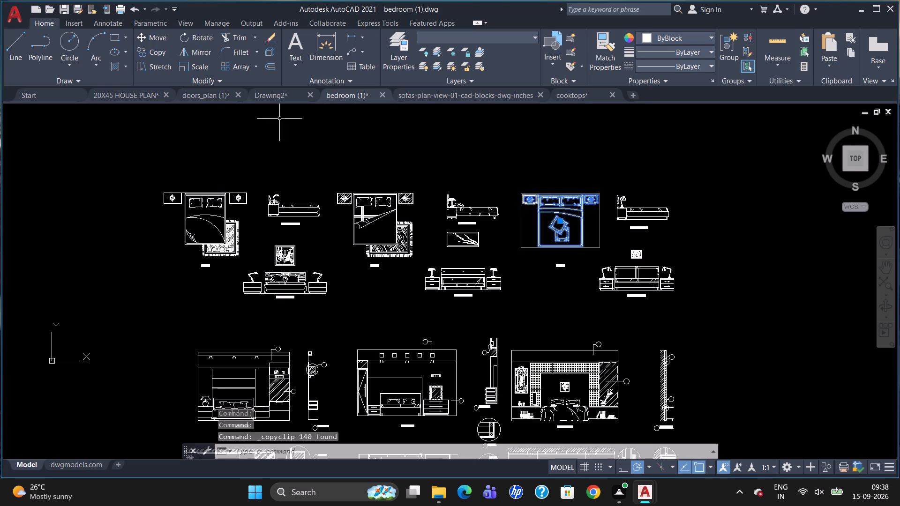
click(276, 102)
click(274, 92)
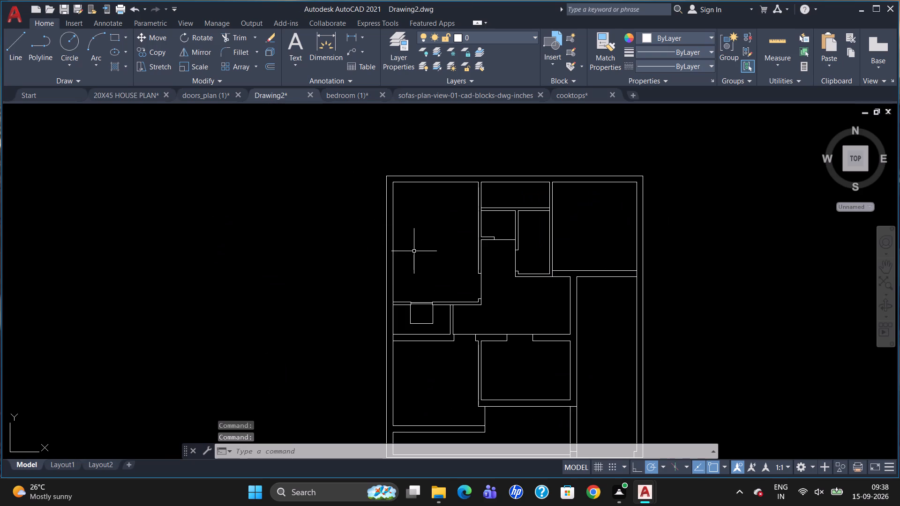
key(ctrl+v)
click(422, 238)
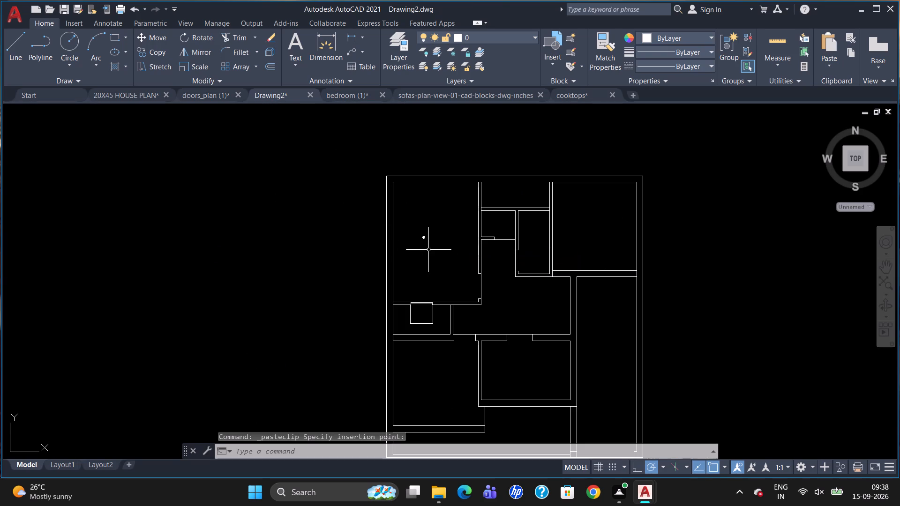
Group all the pieces of the pasted bed set into one object.
drag(447, 241, 411, 261)
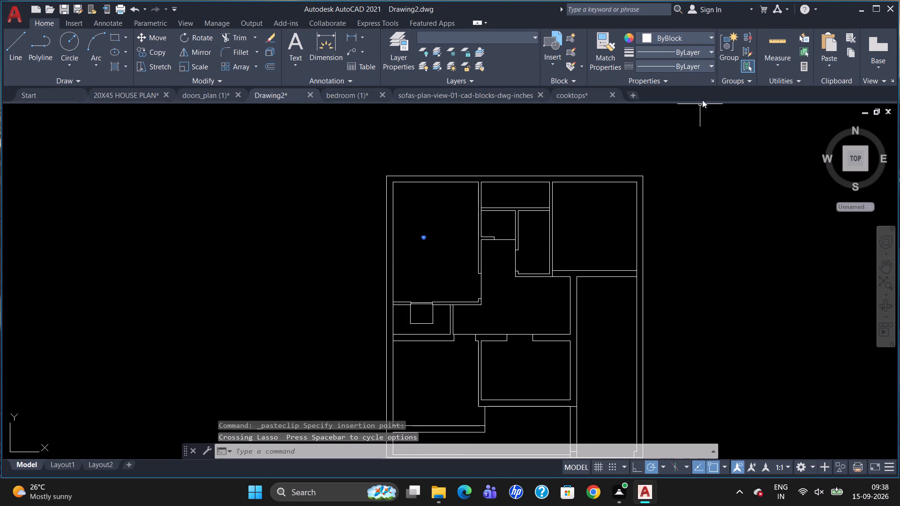
click(731, 53)
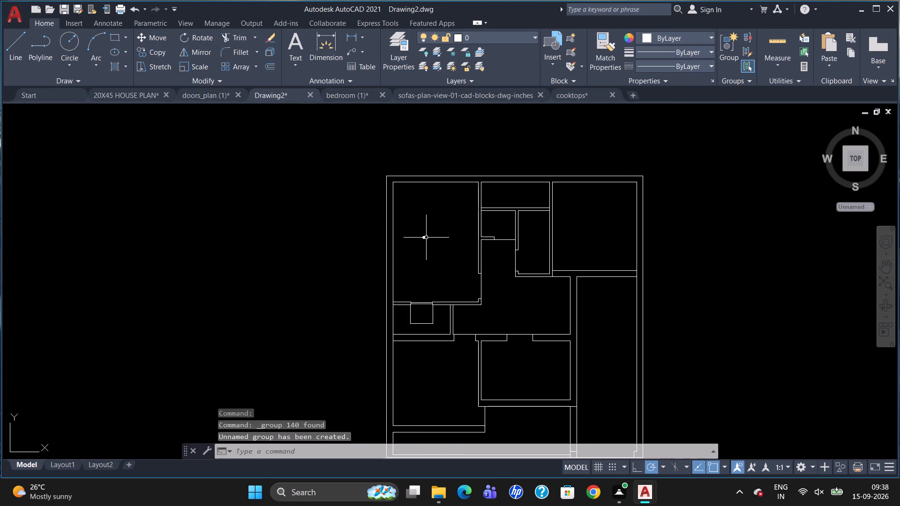
Scale the tiny grouped bed set up freehand to a realistic size for the upper-left room.
click(424, 234)
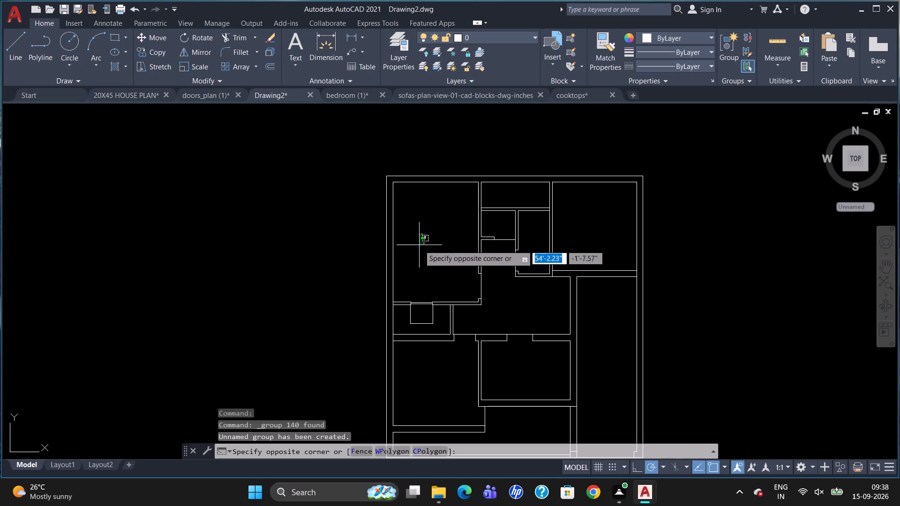
click(419, 245)
key(s)
key(c)
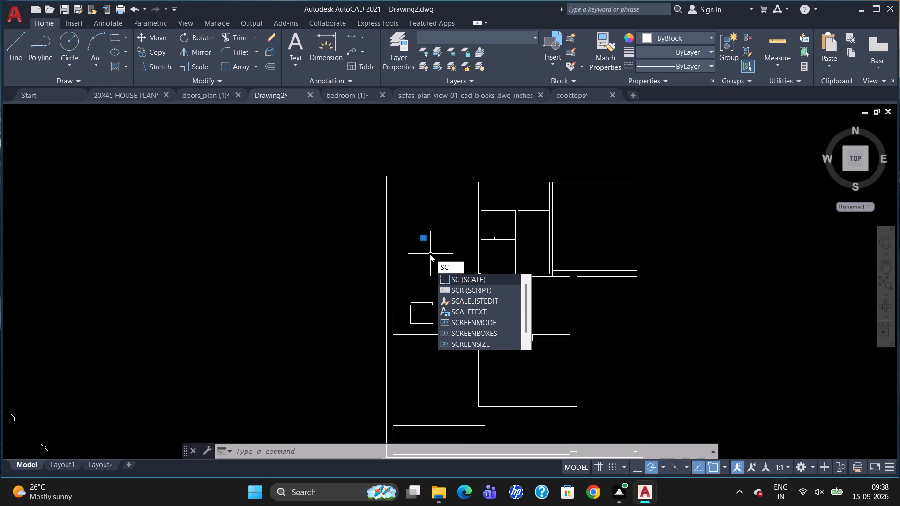
key(Return)
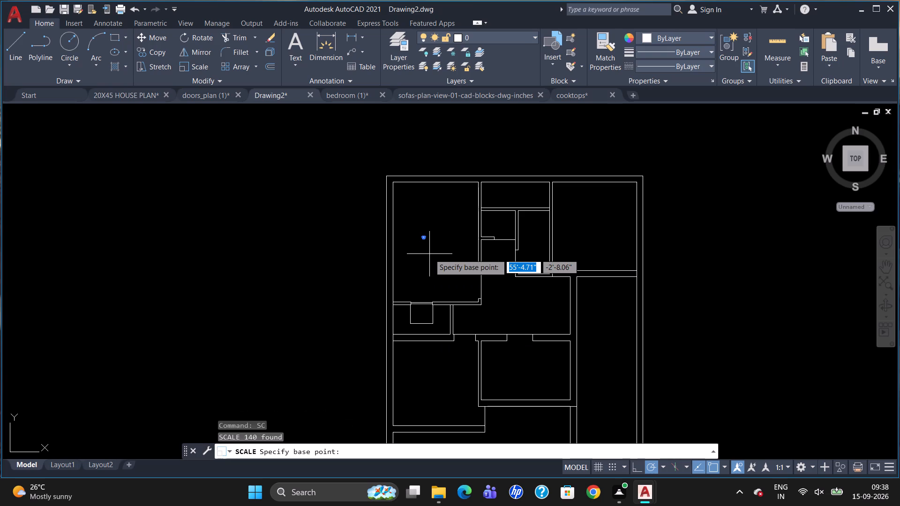
click(427, 238)
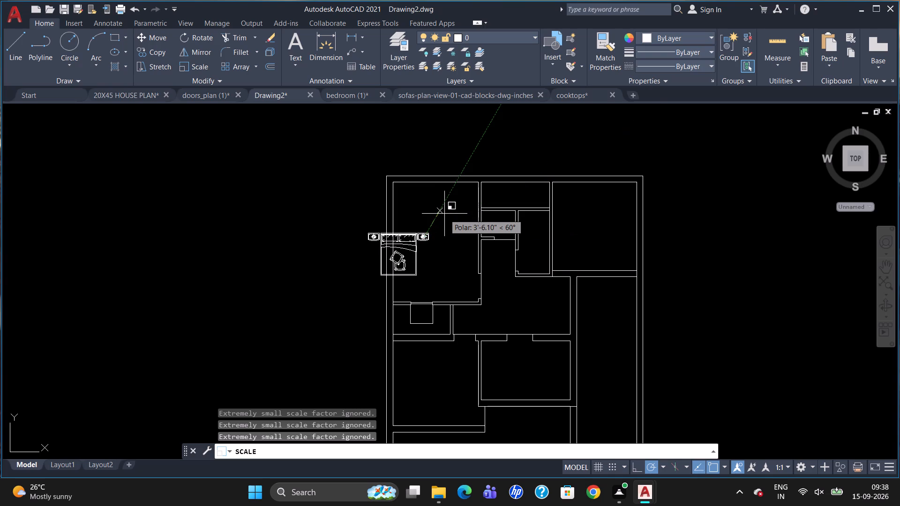
click(446, 207)
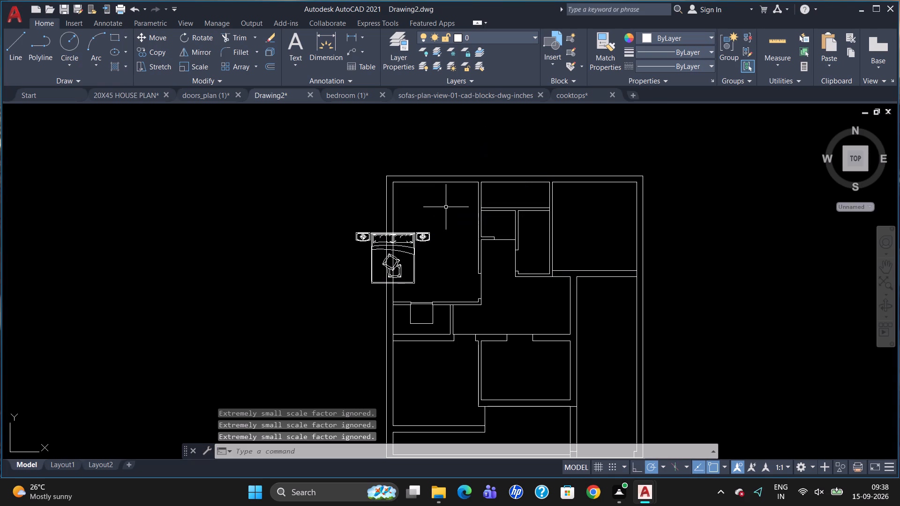
Rotate the bed set 90° about its right side table so the headboard faces the left outer wall.
click(429, 238)
key(r)
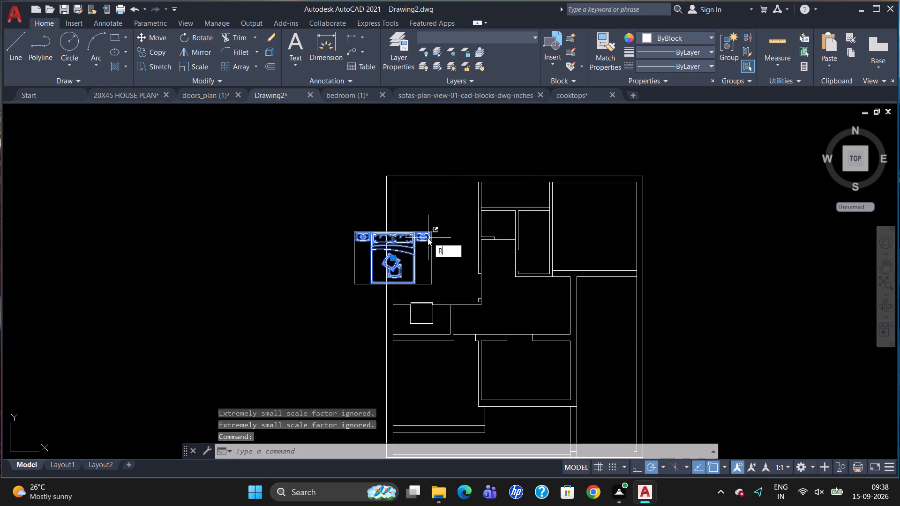
key(o)
key(Return)
click(427, 235)
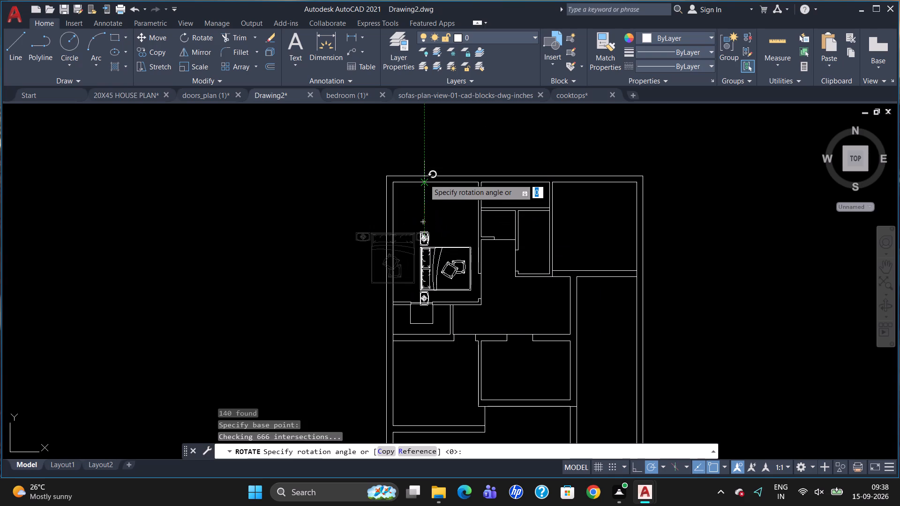
click(424, 179)
Move the rotated bed set up and left inside the upper-left room, with its headboard near the left outer wall.
click(423, 238)
key(m)
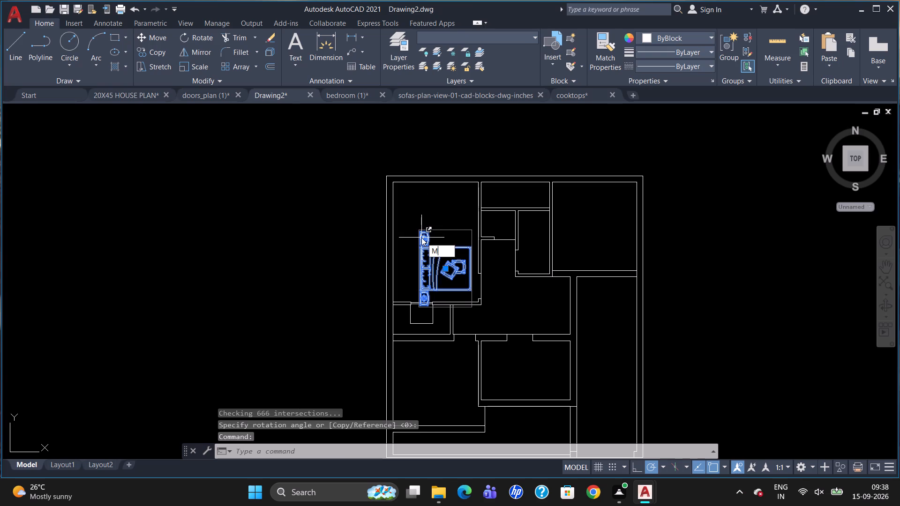
key(Return)
click(421, 238)
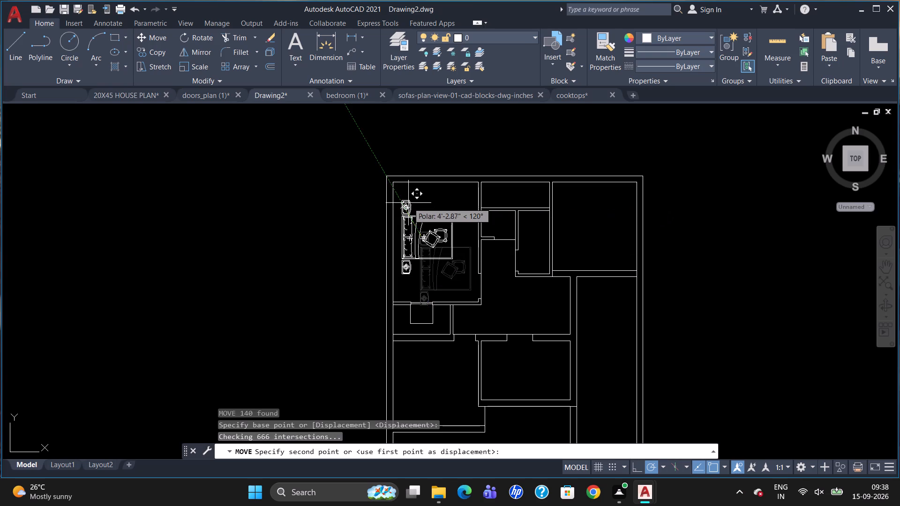
scroll(408, 203, up, 2)
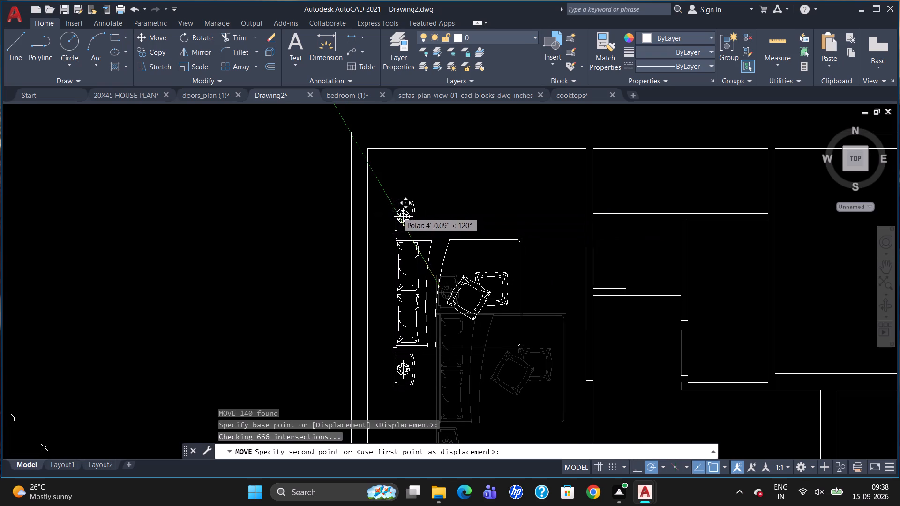
click(397, 212)
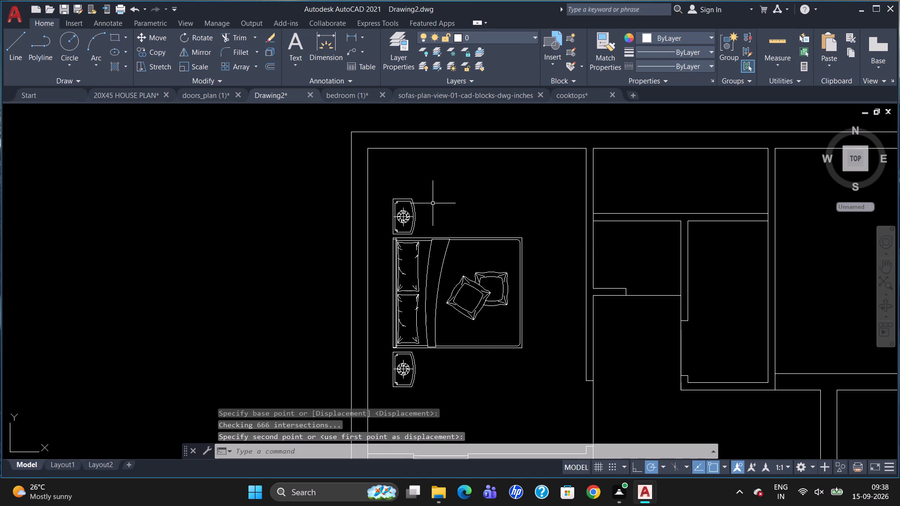
Copy the bed set from the upper-left room into the upper-right room.
scroll(433, 203, down, 1)
click(422, 225)
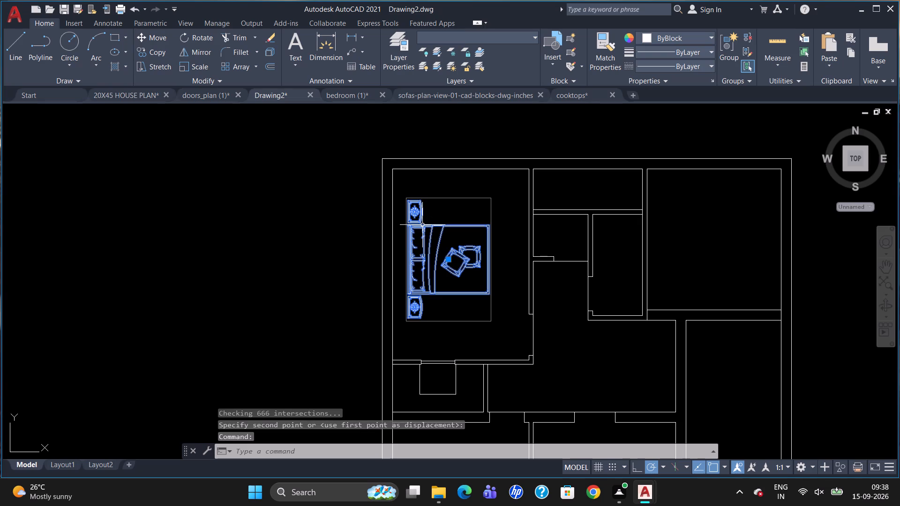
scroll(422, 225, right, 6)
text(CO)
key(Return)
click(422, 224)
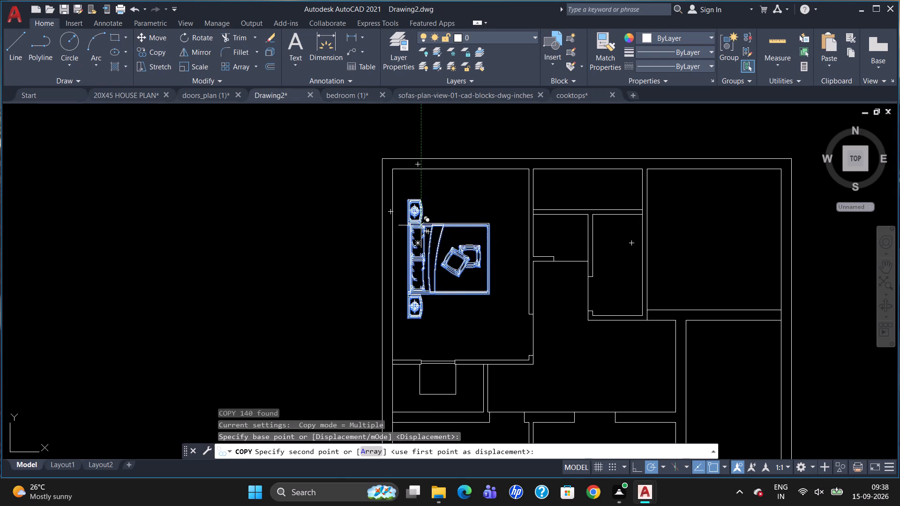
click(688, 200)
key(Escape)
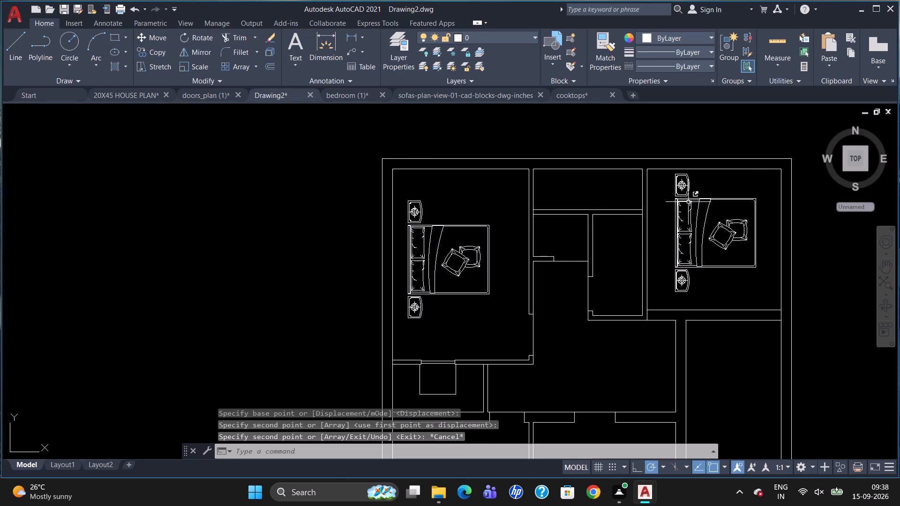
Rotate the copied bed set about 90° around its lower side table so its headboard faces the room's bottom wall.
click(688, 202)
key(r)
key(o)
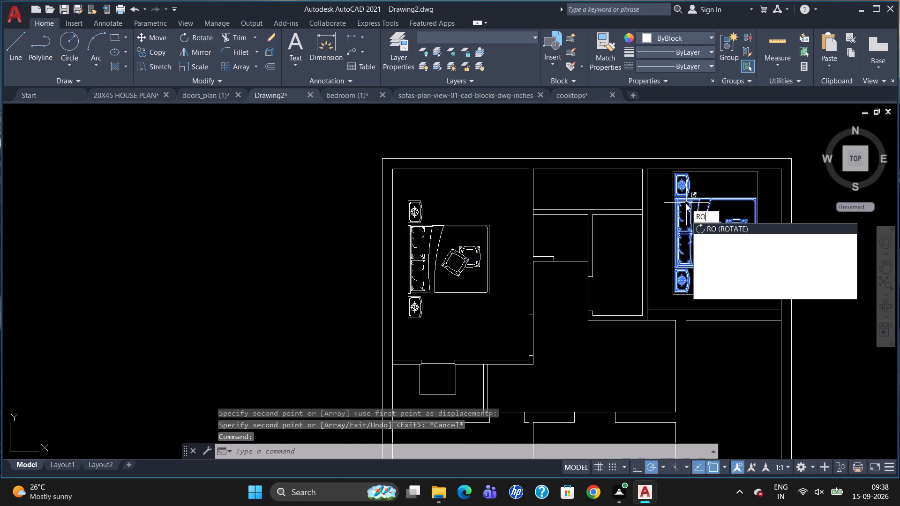
key(Return)
click(675, 287)
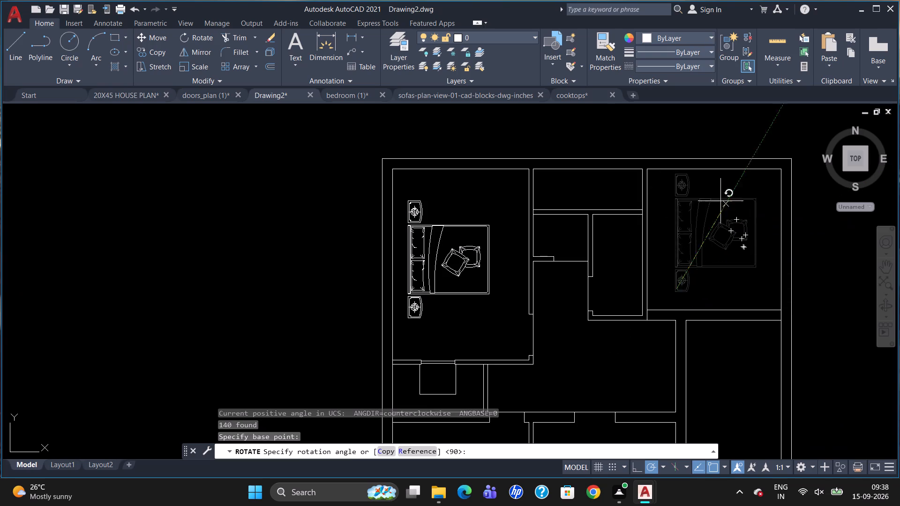
click(675, 172)
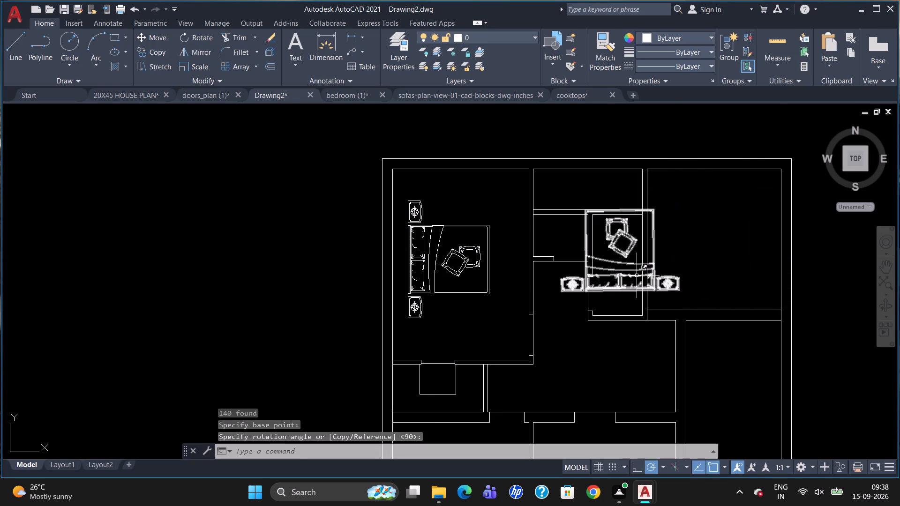
Move the rotated bed copy back into the upper-right room, just above its bottom wall.
click(637, 275)
key(m)
key(Return)
click(637, 275)
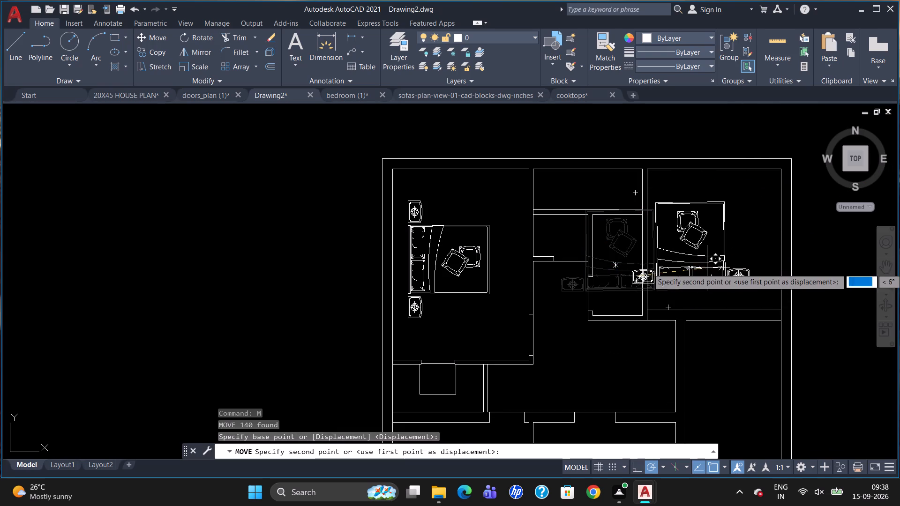
scroll(742, 270, up, 2)
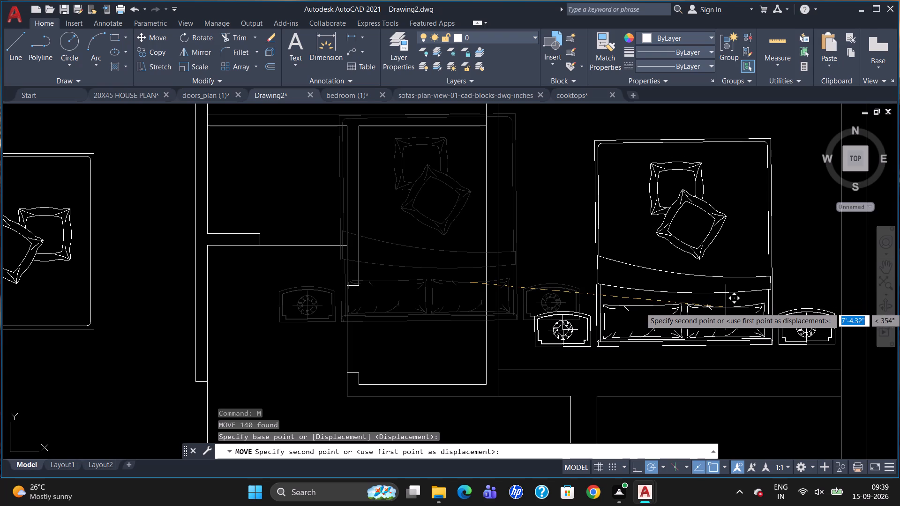
click(726, 307)
Scale the bed copy down freehand from the upper-right corner of the bed so it fits the upper-right room.
click(702, 306)
scroll(544, 297, down, 1)
text(SC)
key(Return)
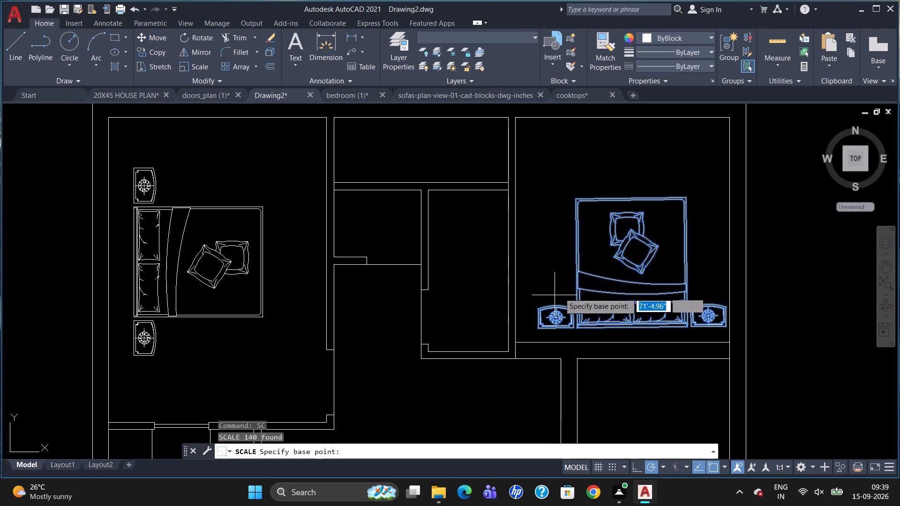
click(688, 196)
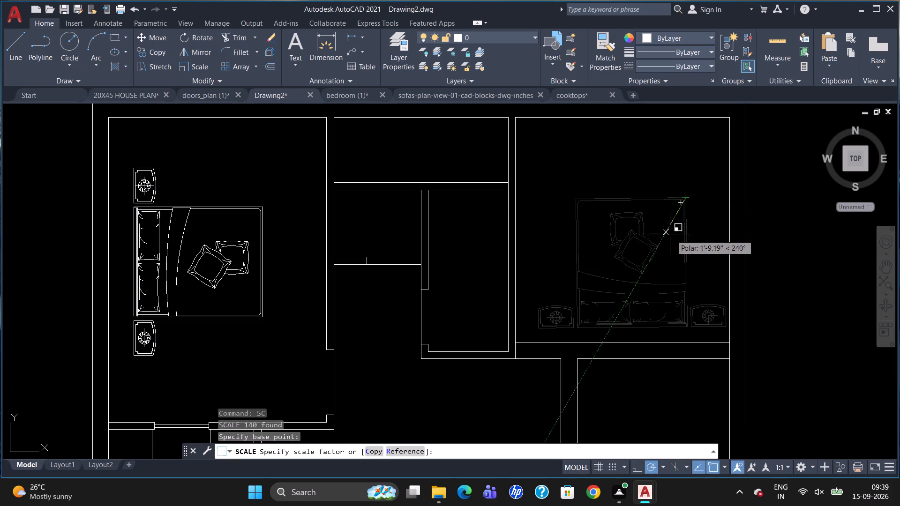
click(668, 263)
click(668, 263)
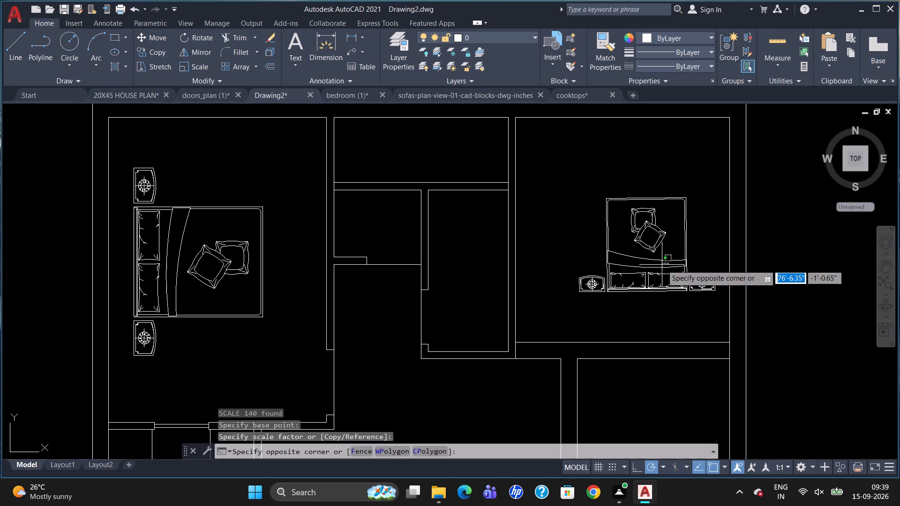
click(661, 265)
Move the reduced bed set down and slightly right so its headboard sits near the upper-right room's bottom wall.
click(652, 272)
key(m)
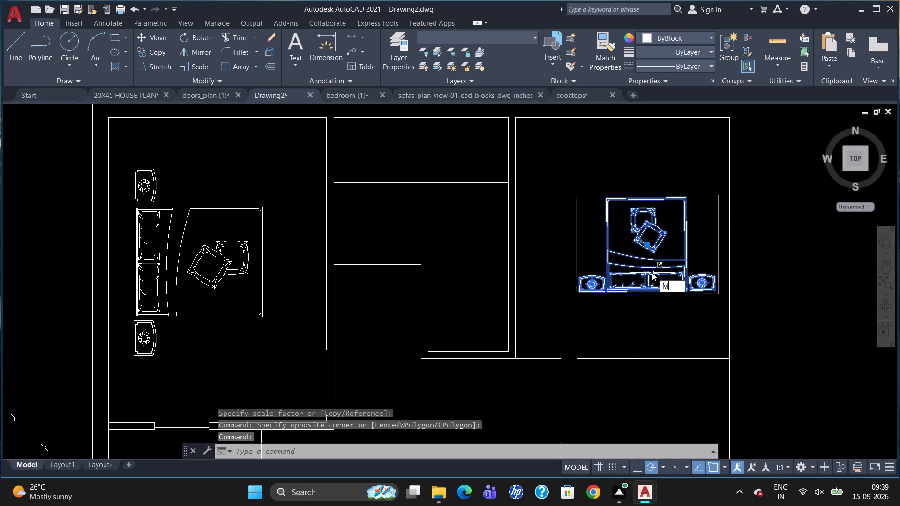
key(Return)
drag(653, 273, 657, 277)
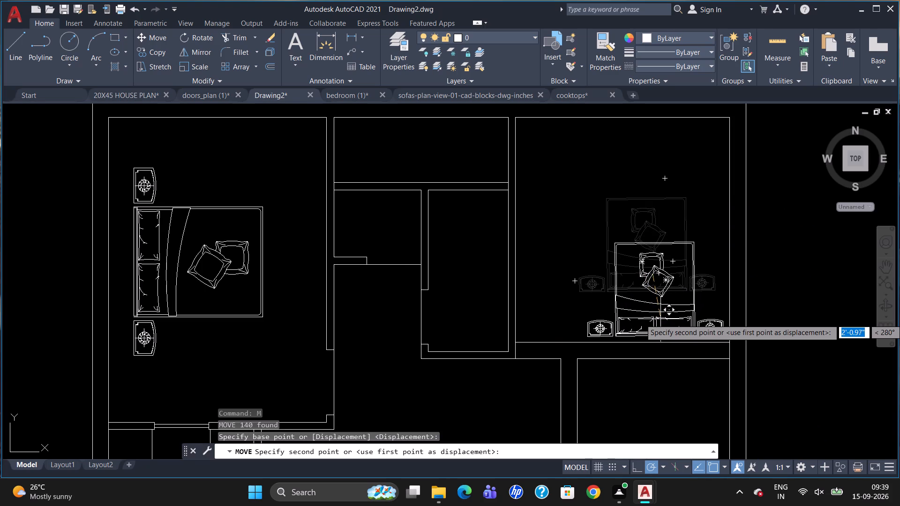
click(662, 319)
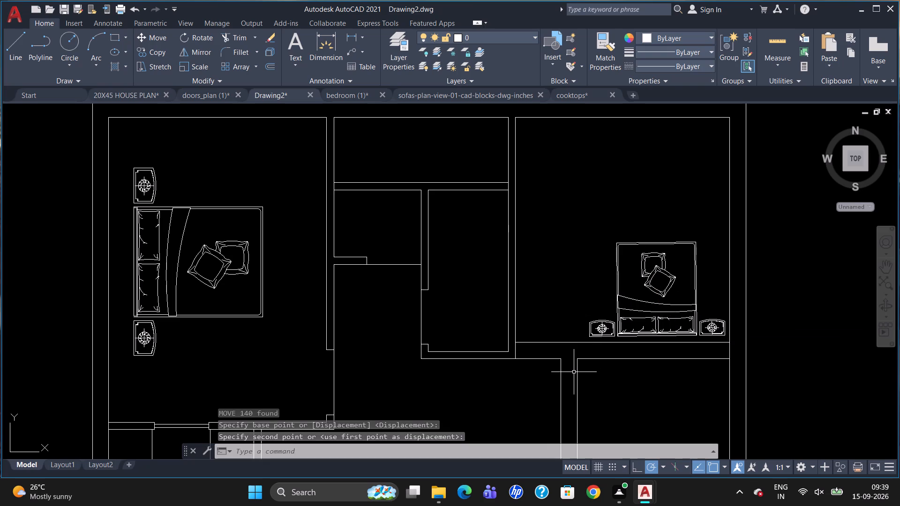
key(Escape)
Draw a short vertical line across the upper-right room's bottom wall, continuing the left line of the wall below it.
key(l)
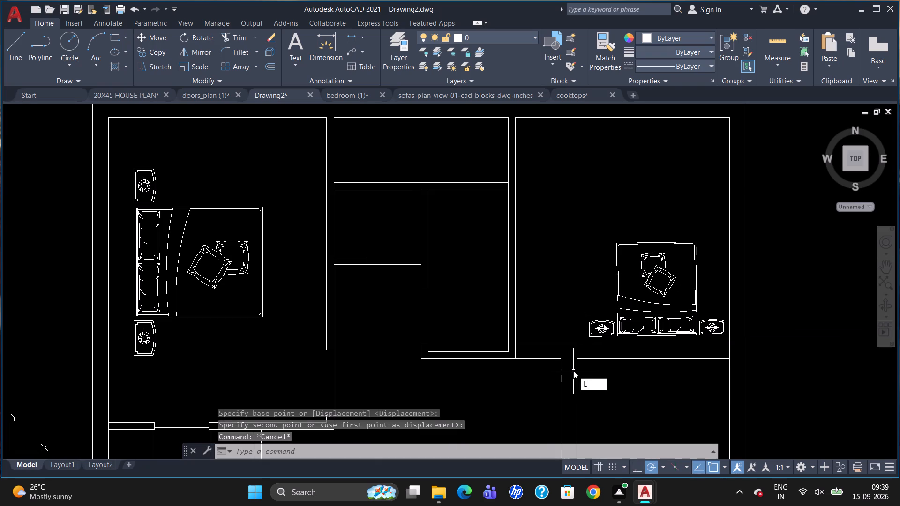
key(Return)
click(559, 360)
click(560, 338)
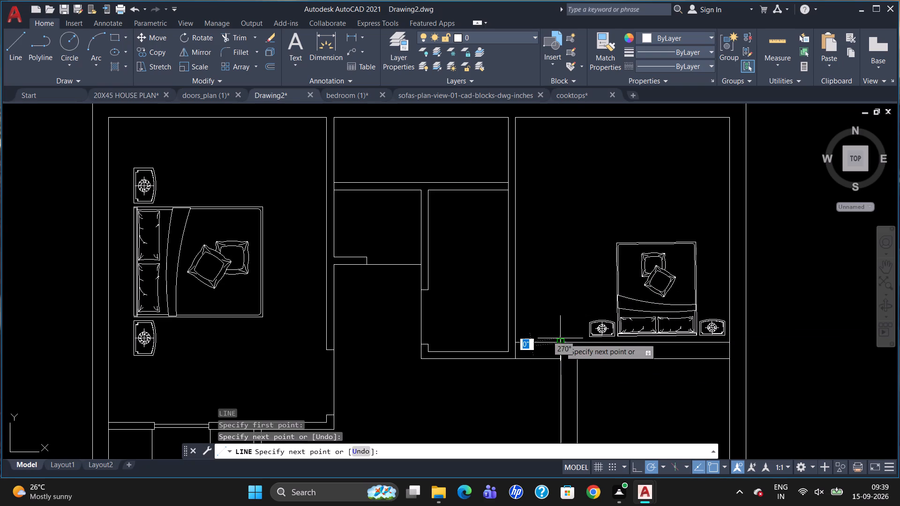
key(Escape)
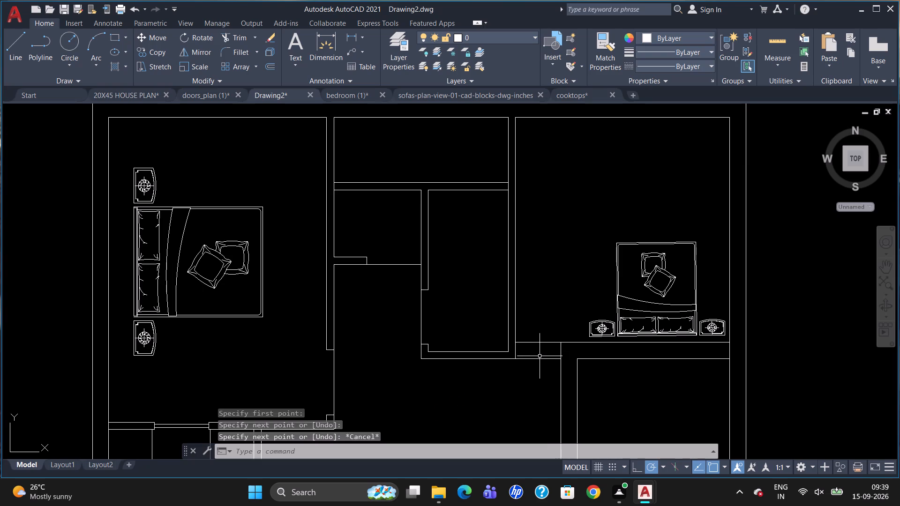
Trim the upper-right room's bottom inner wall line between the room's left wall and the new short line.
text(TR)
key(Return)
key(Return)
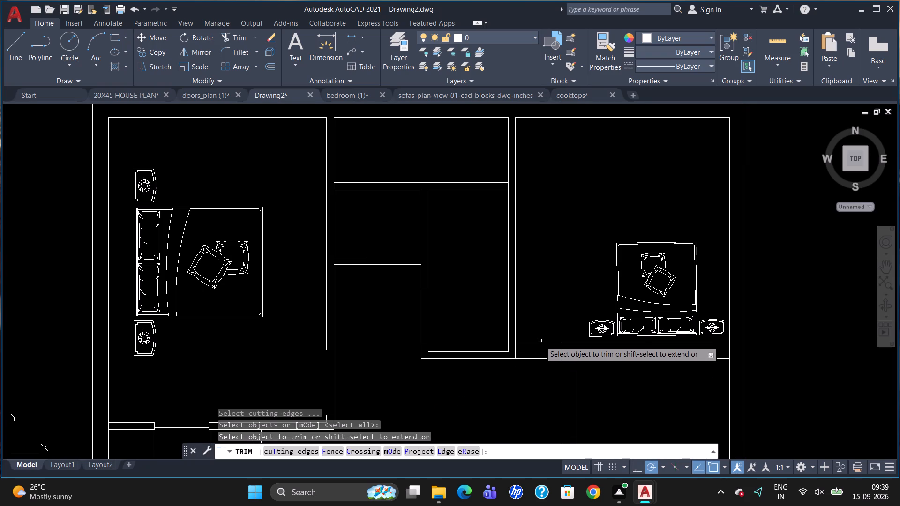
click(540, 341)
click(540, 344)
click(540, 344)
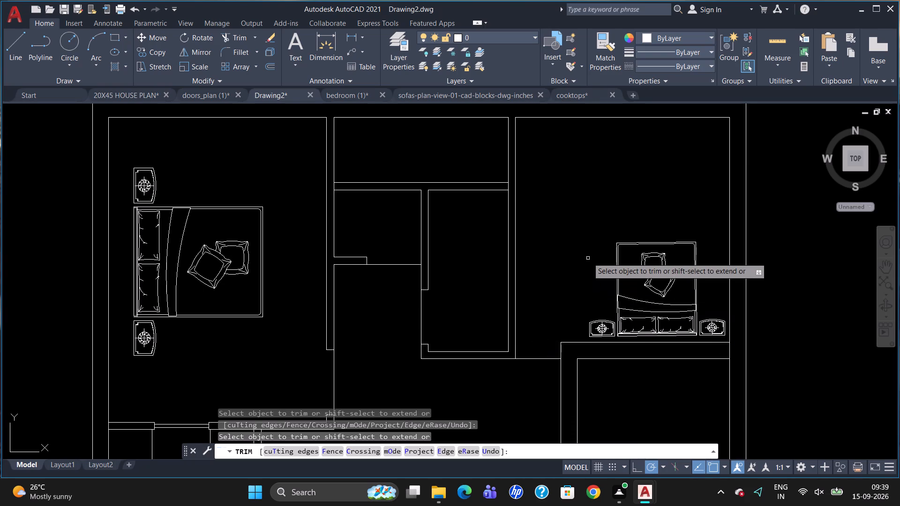
key(Escape)
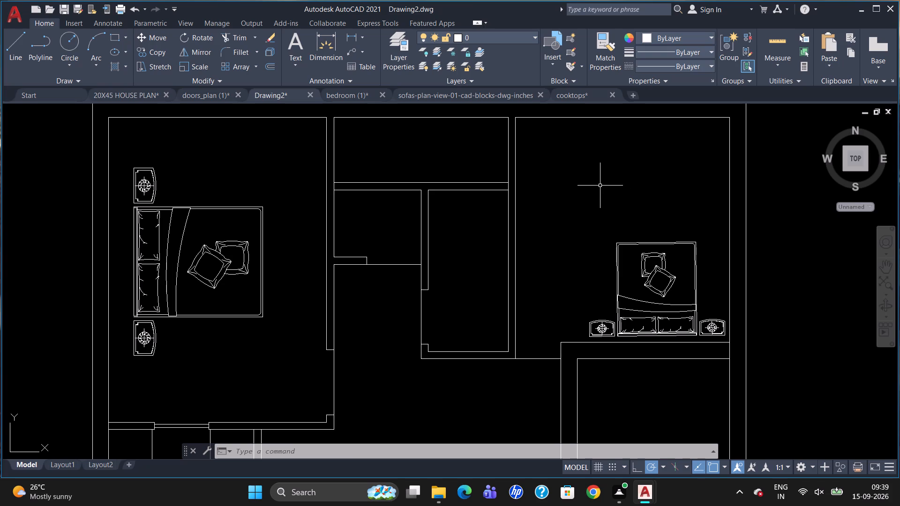
Draw an L-shaped counter line in the lower-middle room, starting 2' from its upper-right corner, running down and about 8'-5" across to the left wall.
scroll(610, 187, down, 3)
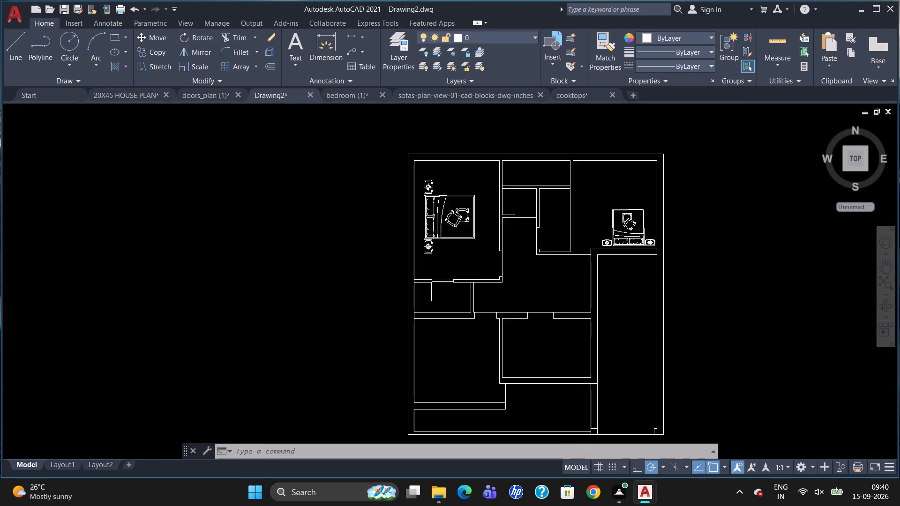
scroll(626, 258, up, 1)
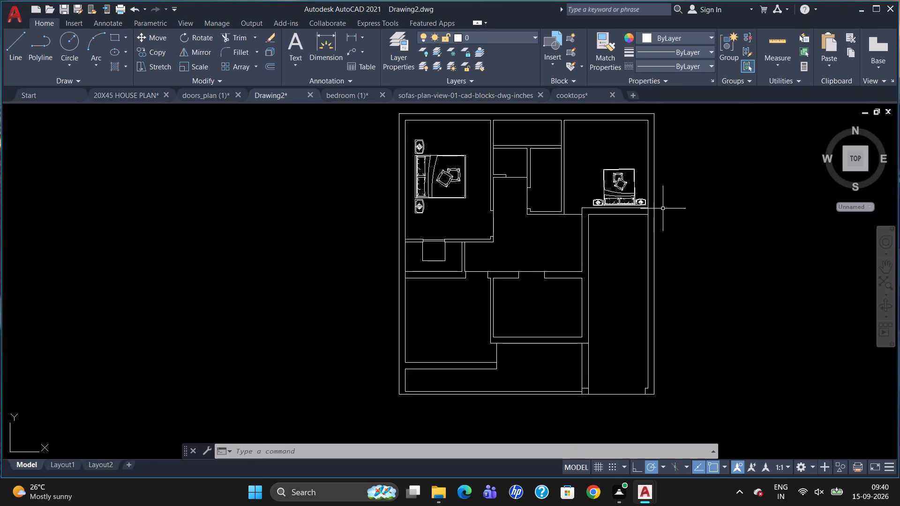
scroll(549, 319, up, 2)
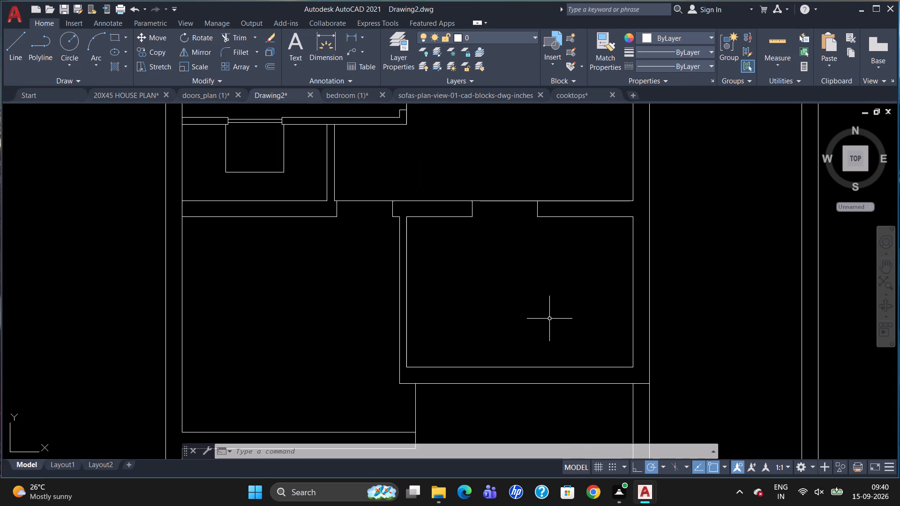
key(l)
key(Return)
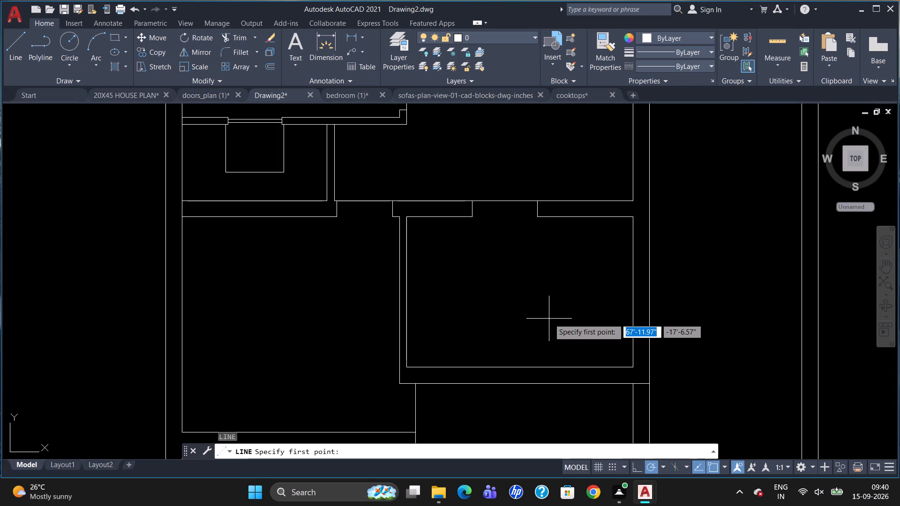
text(TK)
key(Return)
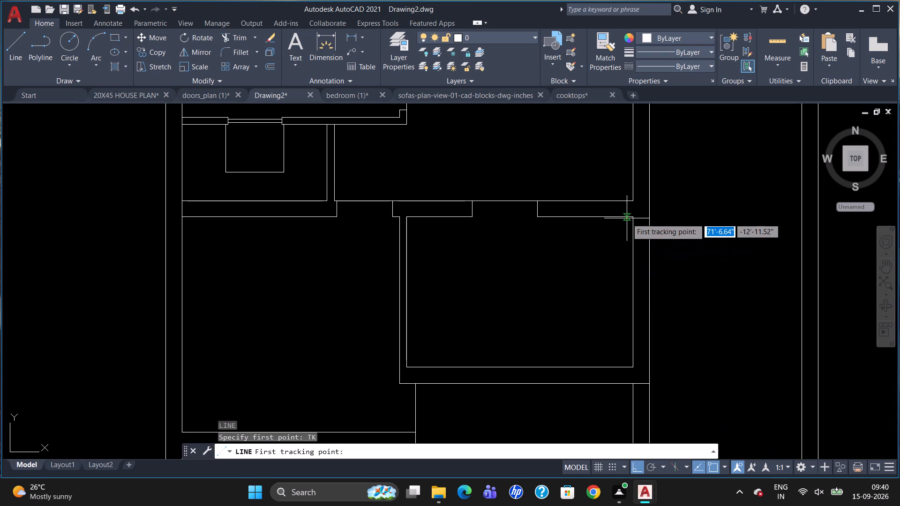
click(634, 216)
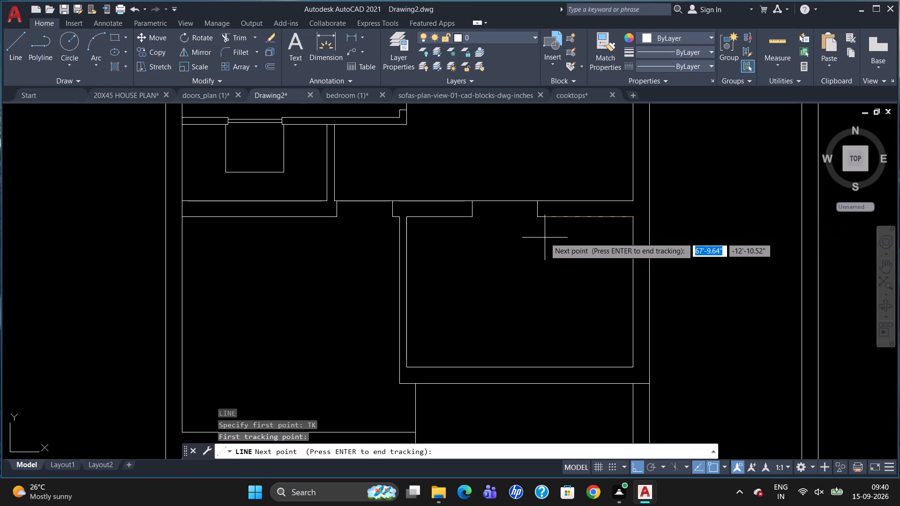
key(2)
key(apostrophe)
key(Return)
key(Return)
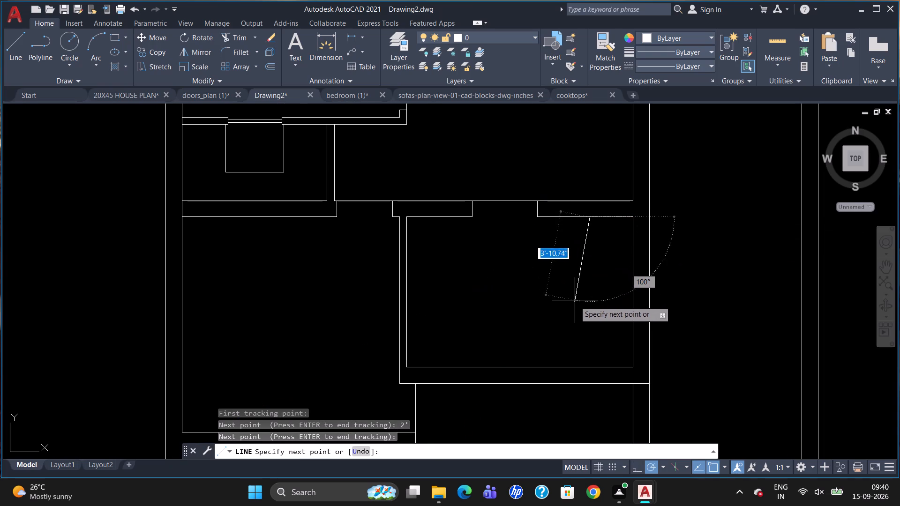
click(588, 328)
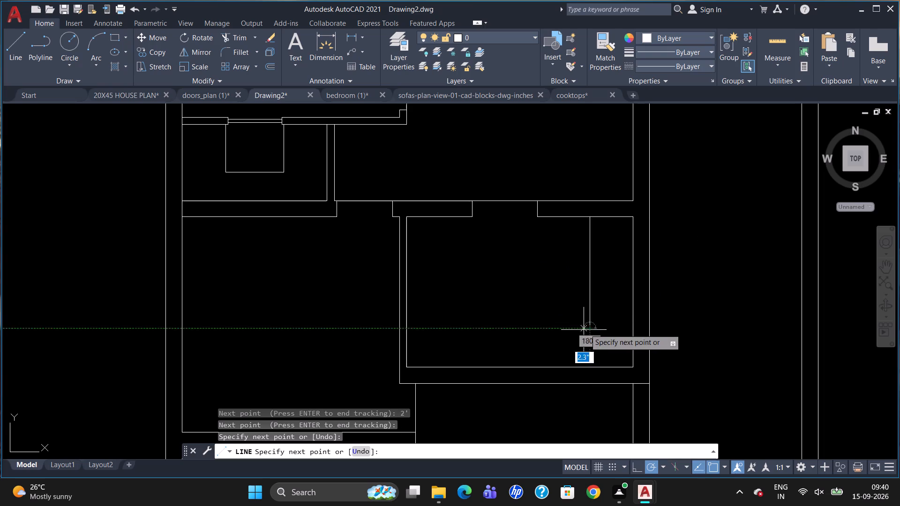
click(405, 326)
key(Escape)
Copy the three-seat sofa with cushions from the fourth row of the sofas drawing into Drawing2's lower-left room.
scroll(597, 313, down, 1)
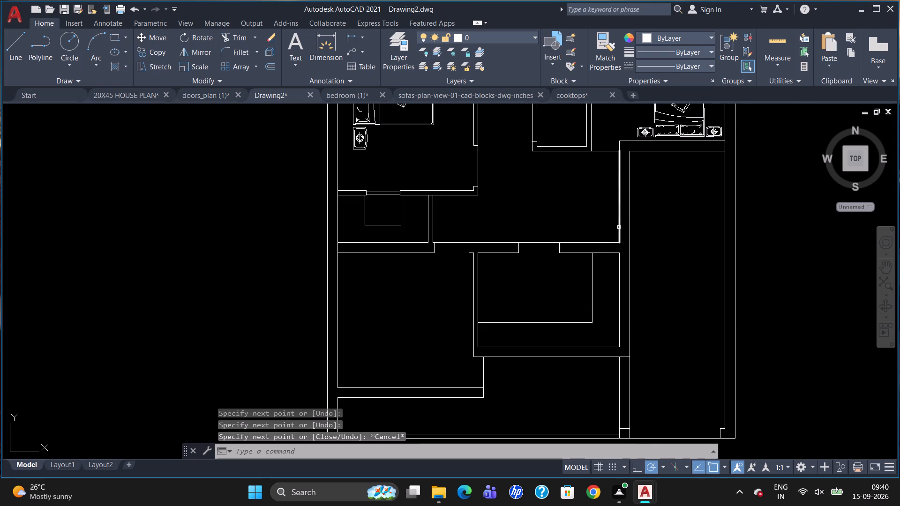
scroll(619, 229, down, 1)
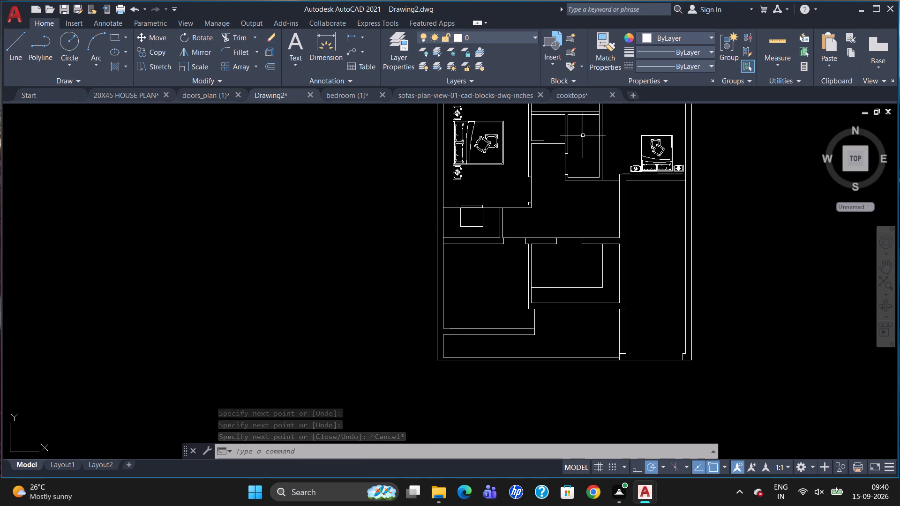
click(433, 95)
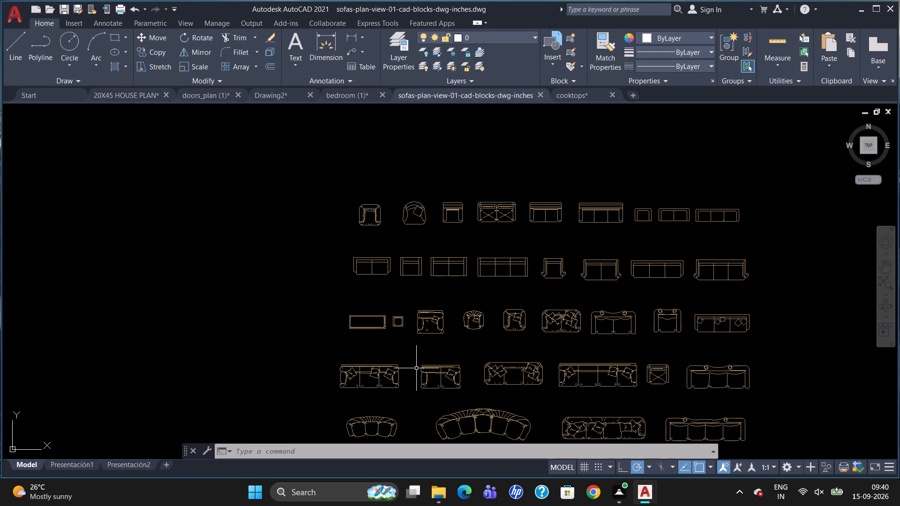
click(381, 371)
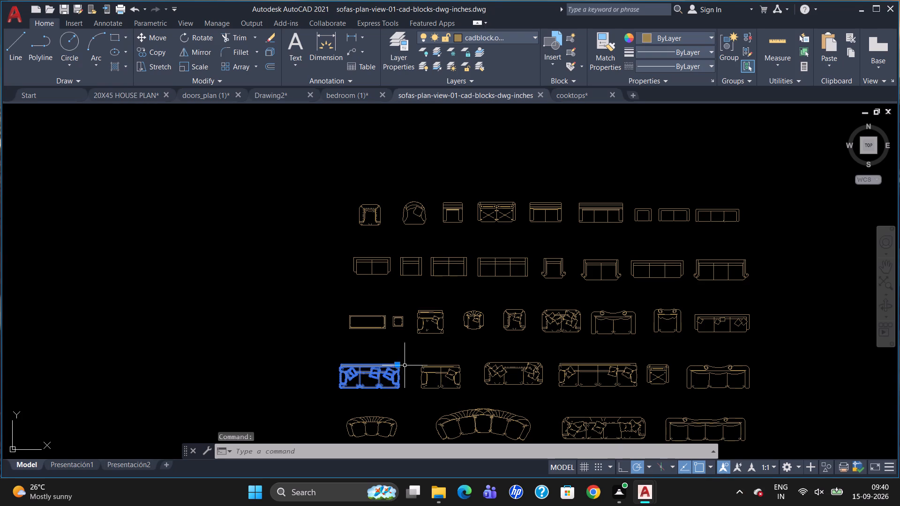
key(ctrl+c)
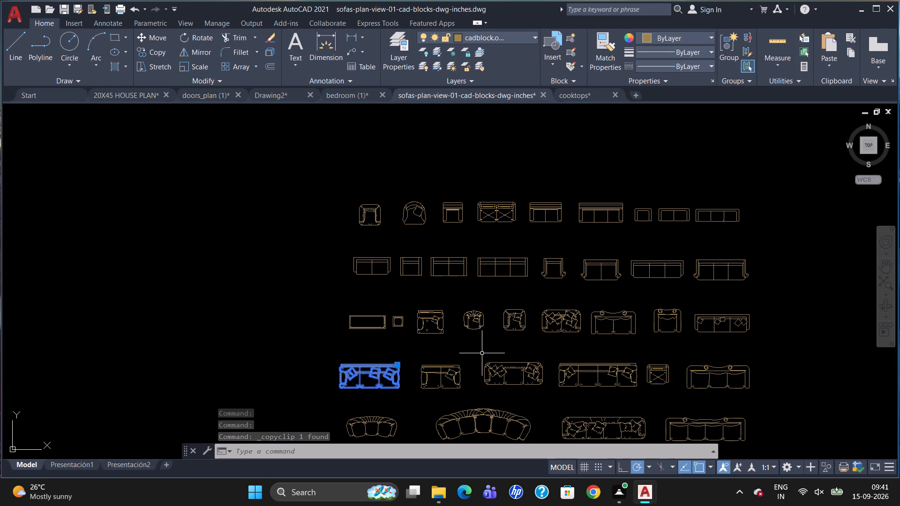
click(282, 91)
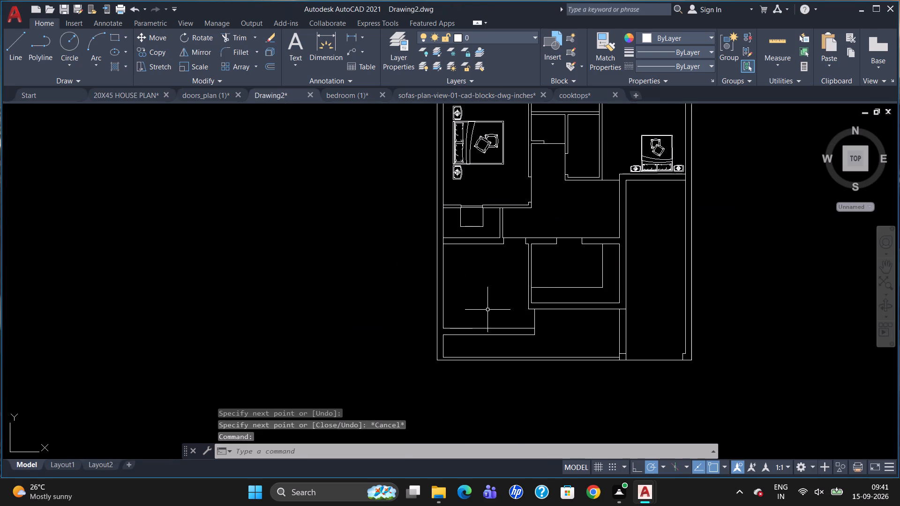
key(ctrl+v)
click(465, 297)
Rotate the pasted sofa about 90° so its back faces the left wall.
click(498, 281)
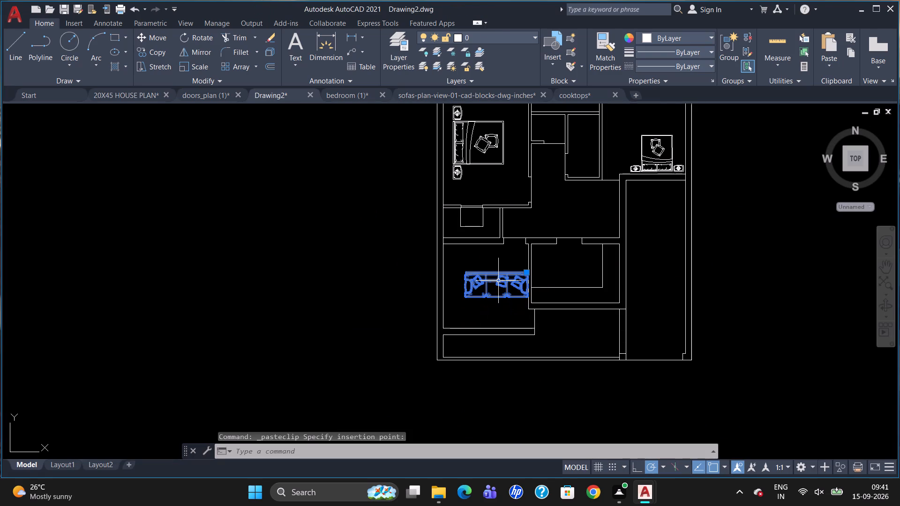
text(RO)
key(Return)
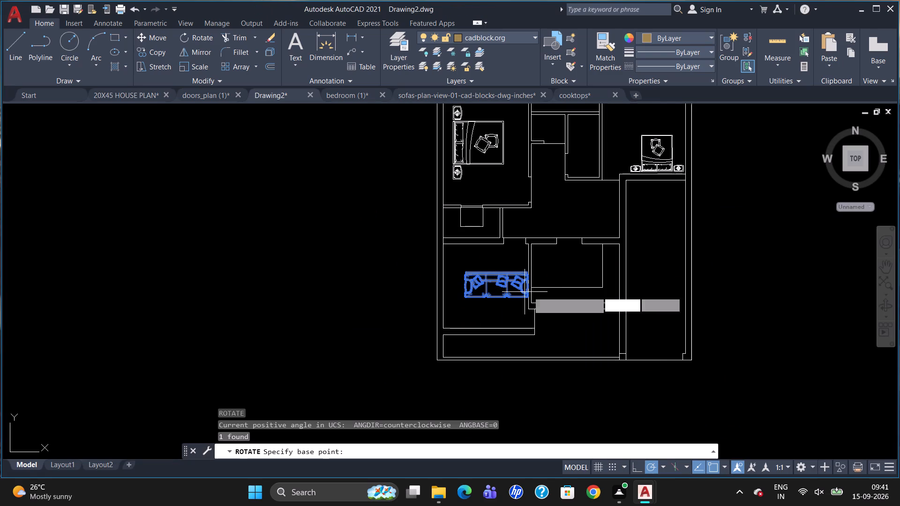
click(521, 278)
drag(519, 241, 520, 249)
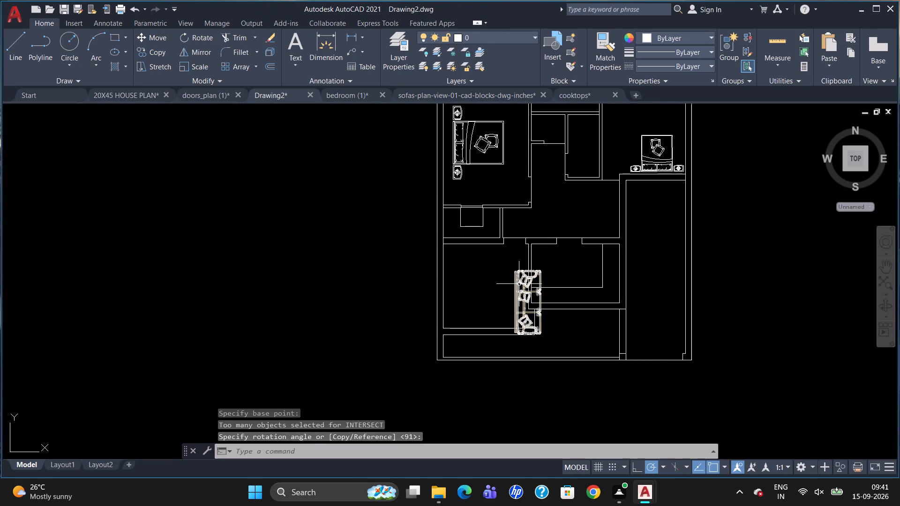
Move the rotated sofa inside the lower-left room, close to the left wall.
click(518, 285)
click(513, 272)
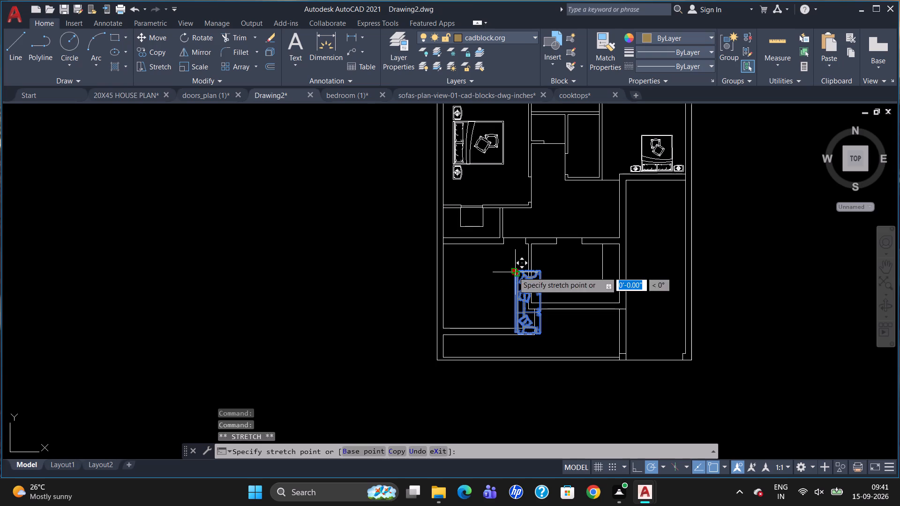
scroll(456, 261, up, 2)
click(443, 253)
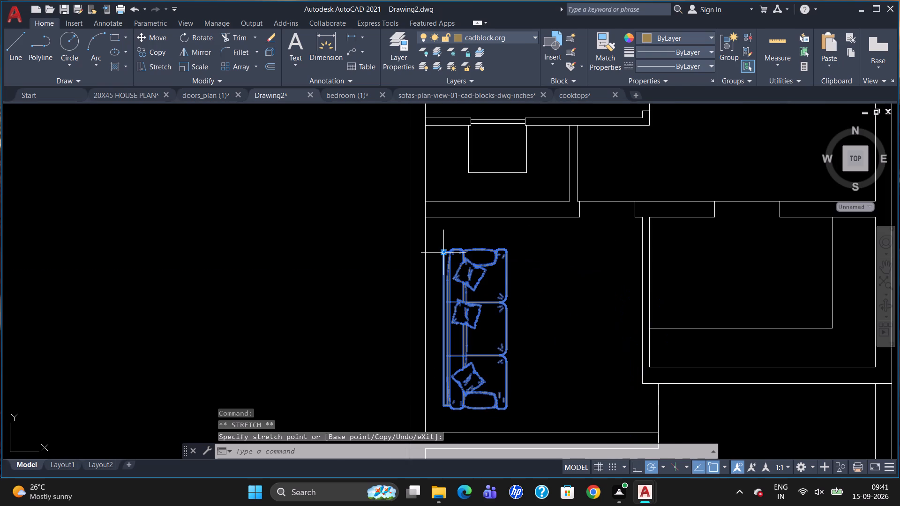
click(445, 253)
key(Escape)
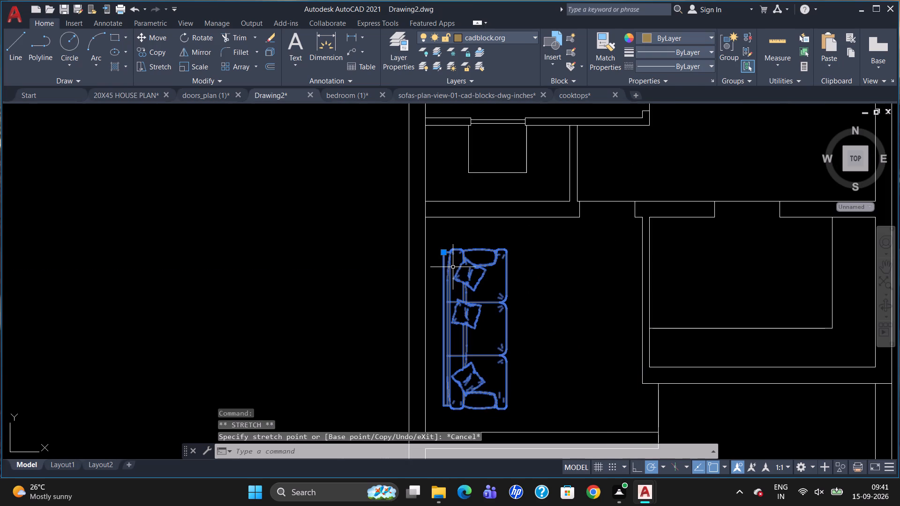
Scale the sofa down by a factor of about 0.51 from its upper-left corner.
key(s)
key(c)
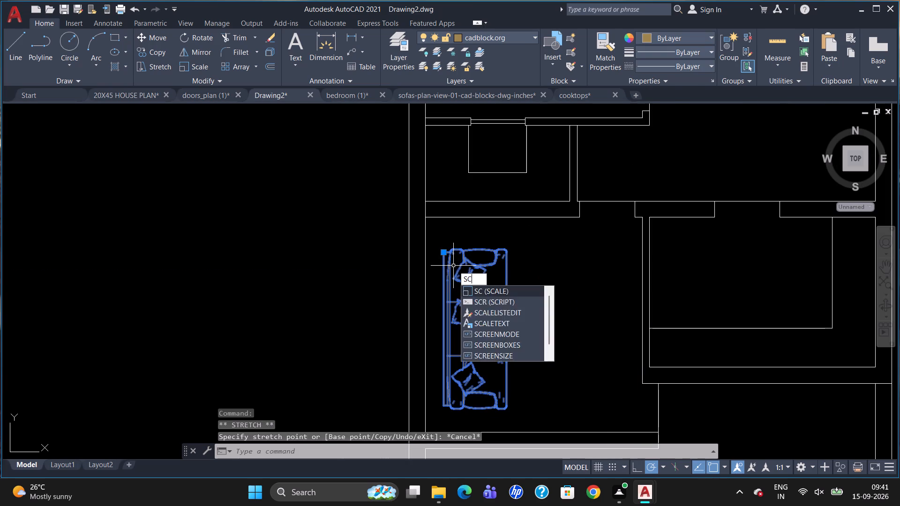
key(Return)
drag(451, 250, 456, 253)
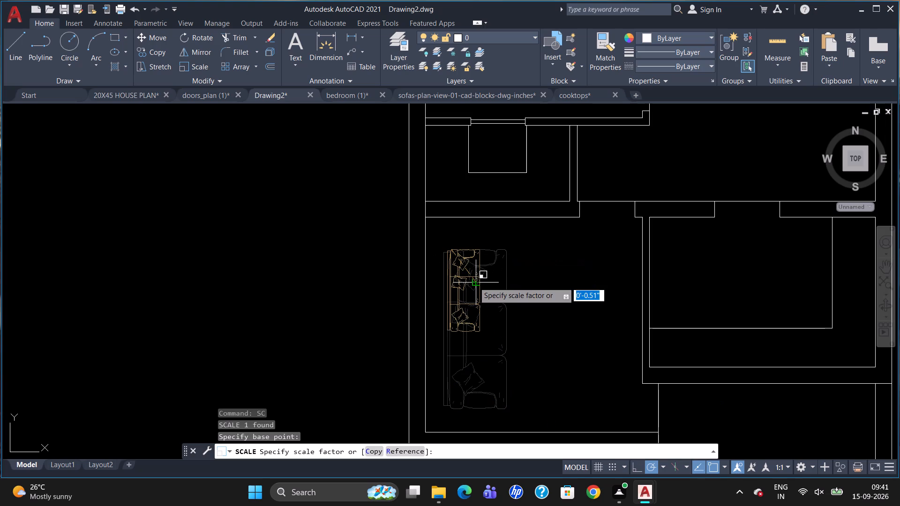
click(474, 282)
Move the reduced sofa down and slightly left, nearer the lower-left room's left wall.
click(471, 258)
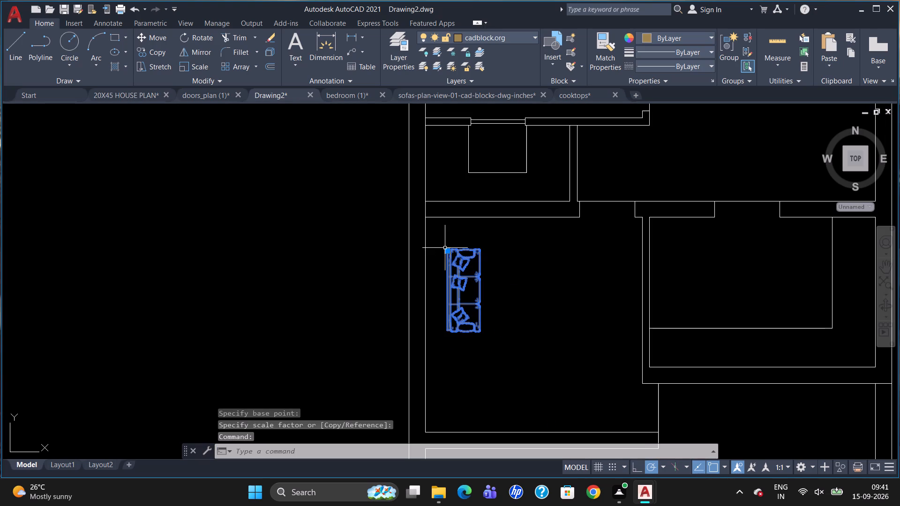
click(447, 250)
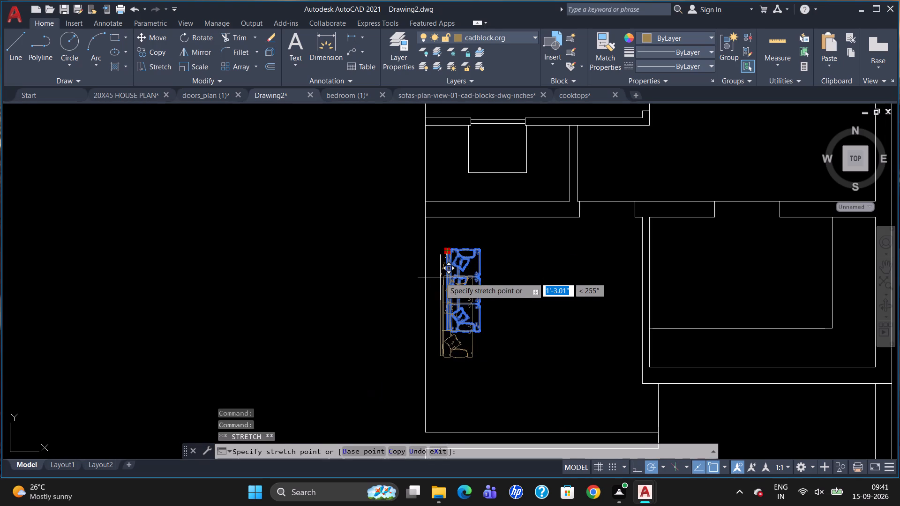
click(440, 277)
key(Escape)
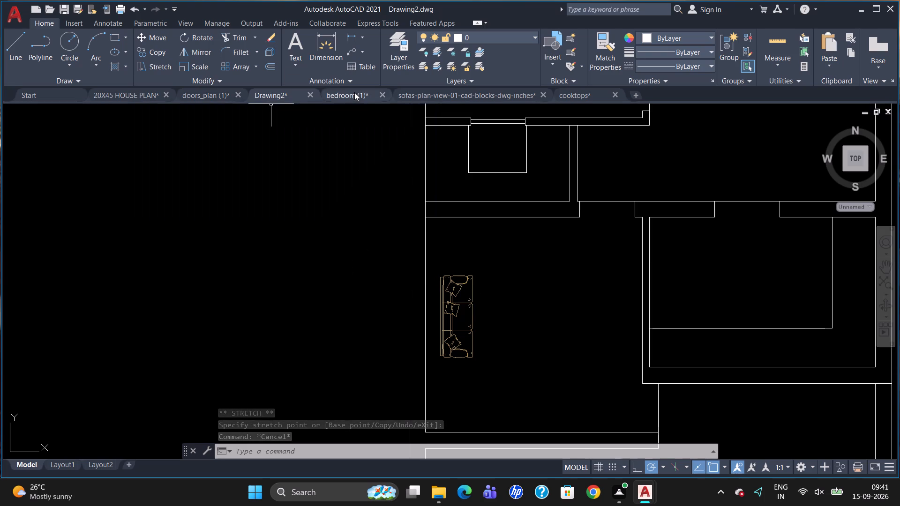
Copy the cushioned armchair from the sofas library drawing and paste it into Drawing2's lower-left room, above and right of the sofa.
click(419, 92)
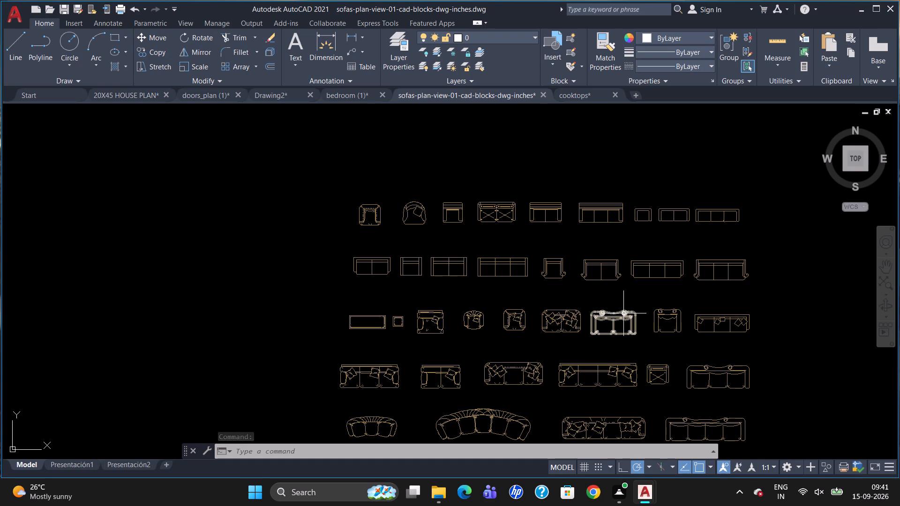
click(504, 314)
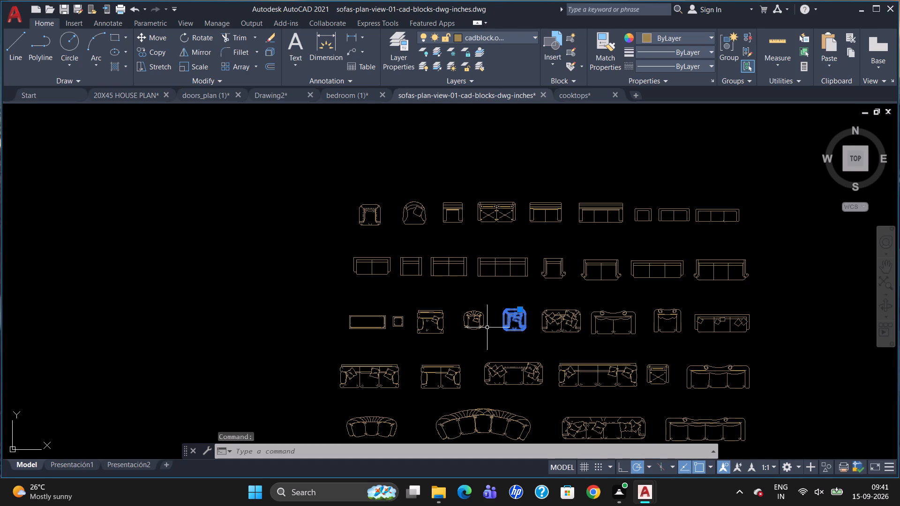
key(ctrl+c)
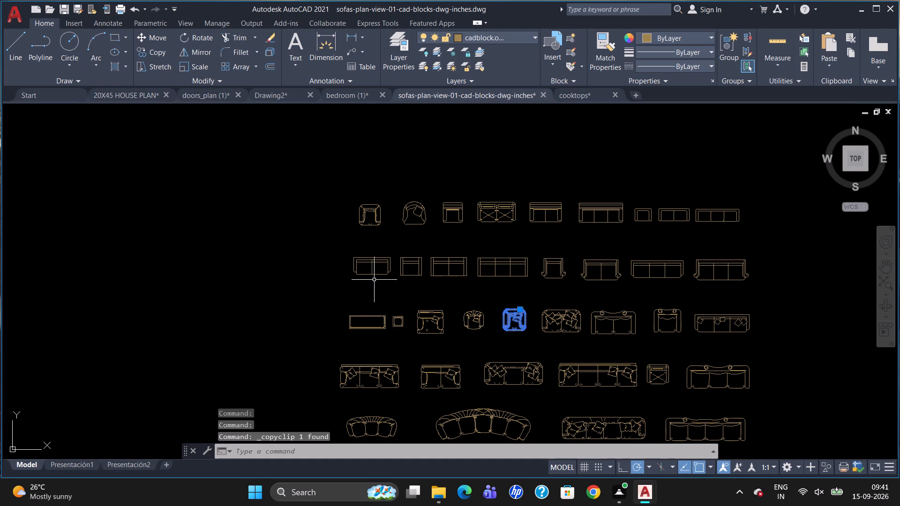
click(259, 93)
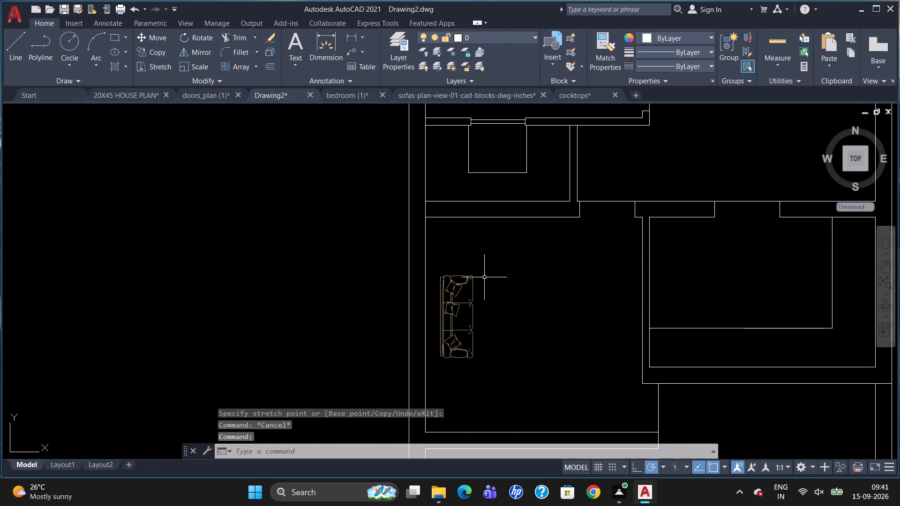
key(ctrl+v)
click(495, 293)
Scale the pasted armchair down to about half its size from its upper-right corner.
click(501, 284)
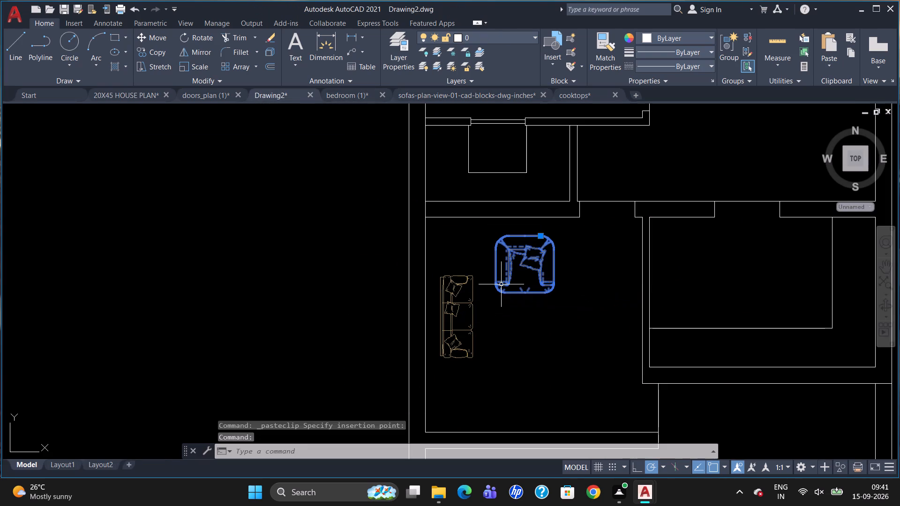
text(SC)
key(Return)
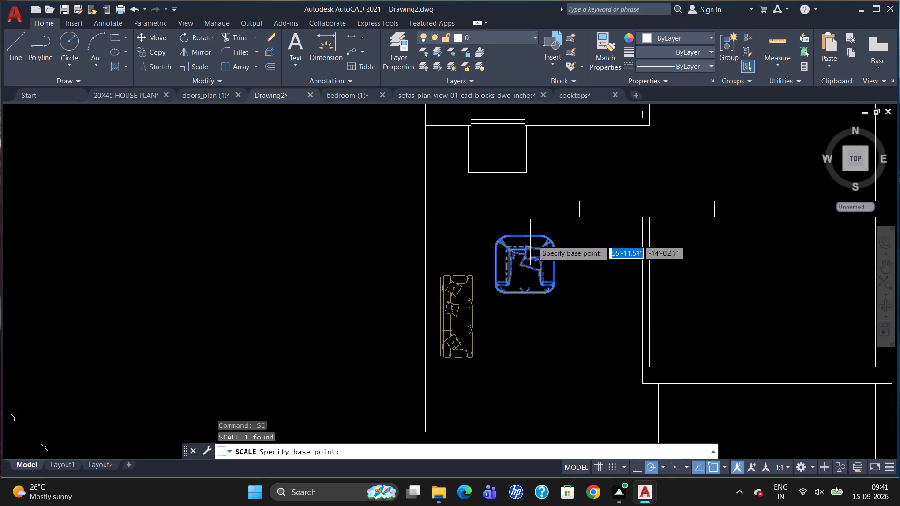
click(555, 242)
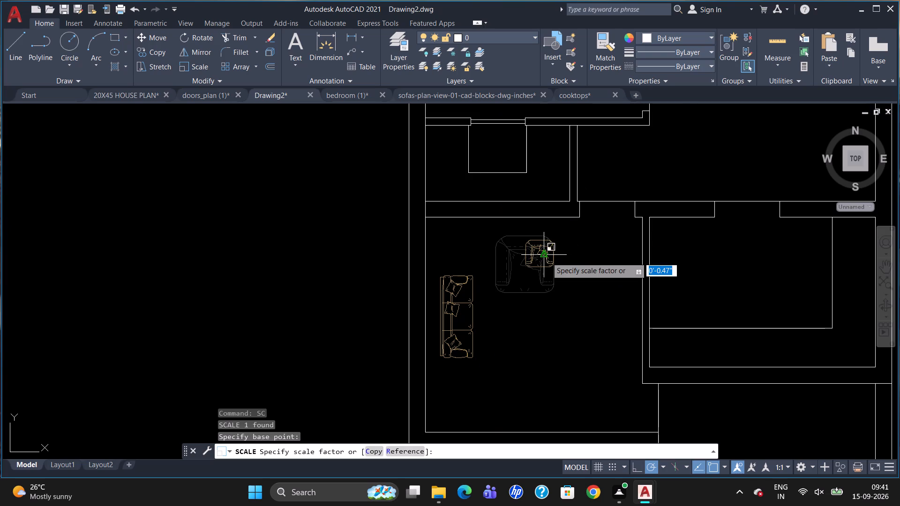
click(547, 257)
Move the reduced armchair about 2'-1" horizontally left, nearer the sofa's upper end.
click(553, 246)
click(544, 238)
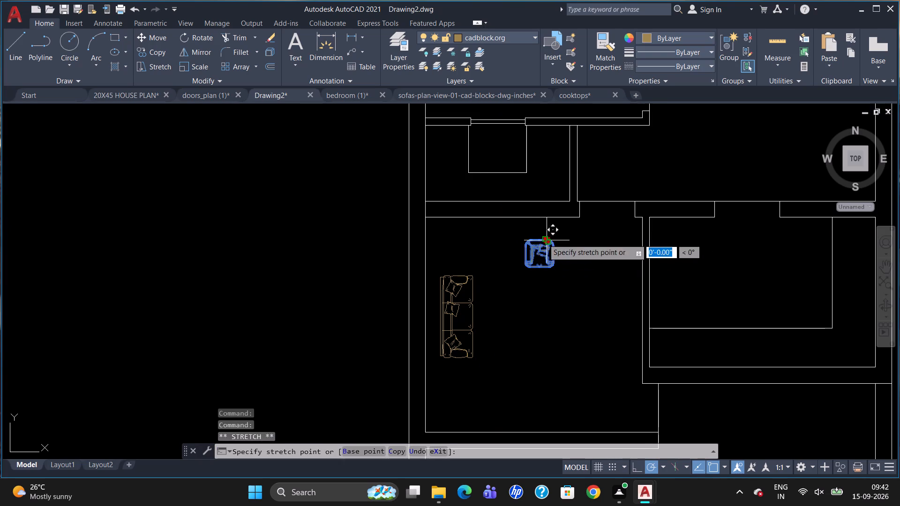
scroll(509, 237, up, 2)
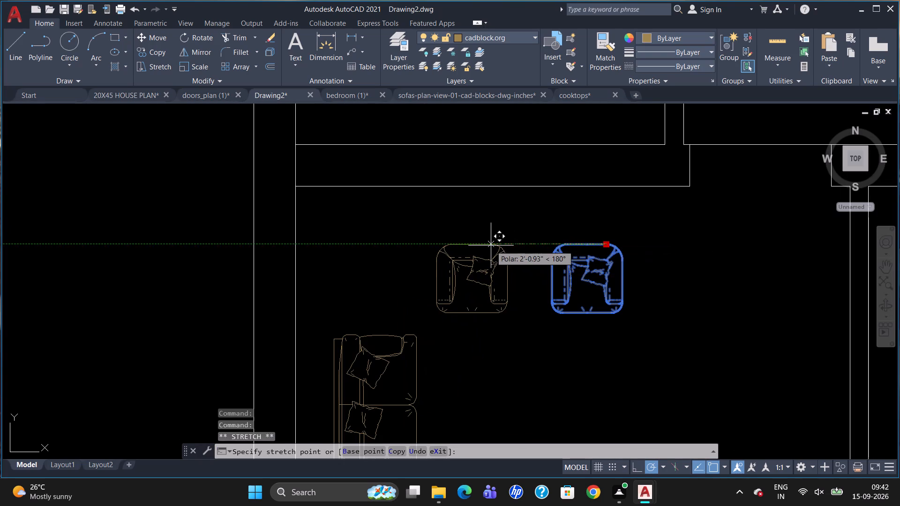
click(491, 246)
scroll(627, 229, down, 2)
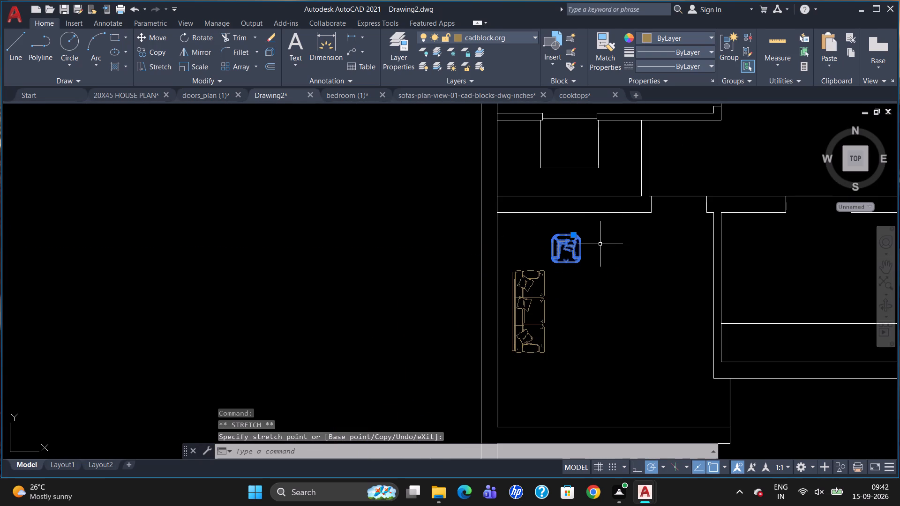
key(Escape)
Scale the armchair up to nearly one and a half times its size from its lower-right corner.
click(574, 247)
text(SC)
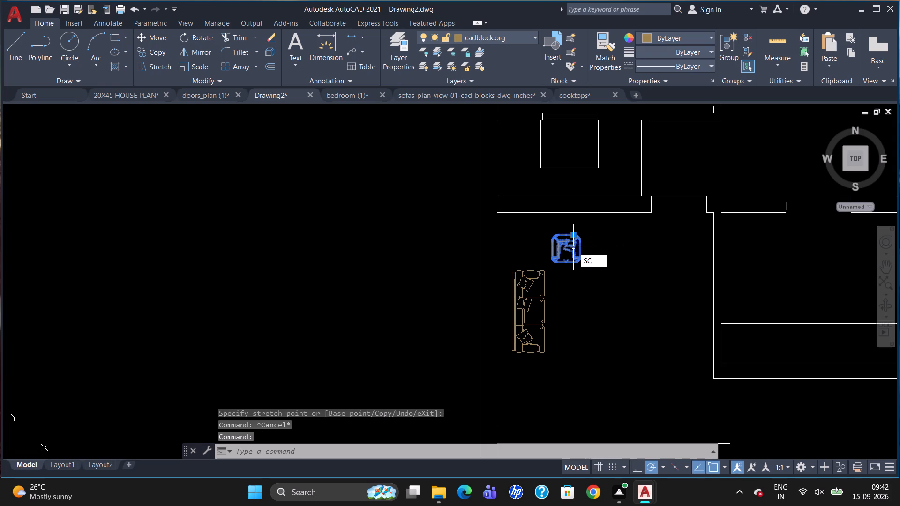
key(Return)
click(579, 263)
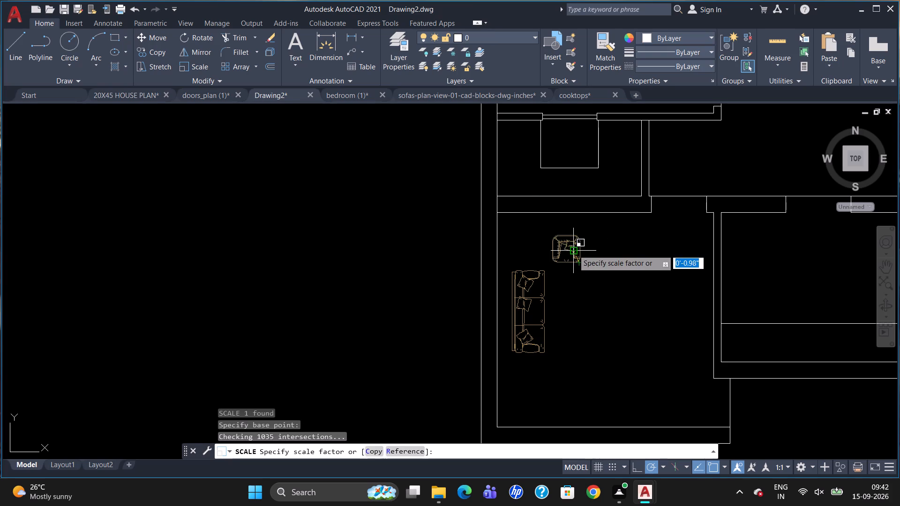
click(573, 241)
Scale the armchair down by a factor of about 0.87 from its upper-left corner.
click(577, 249)
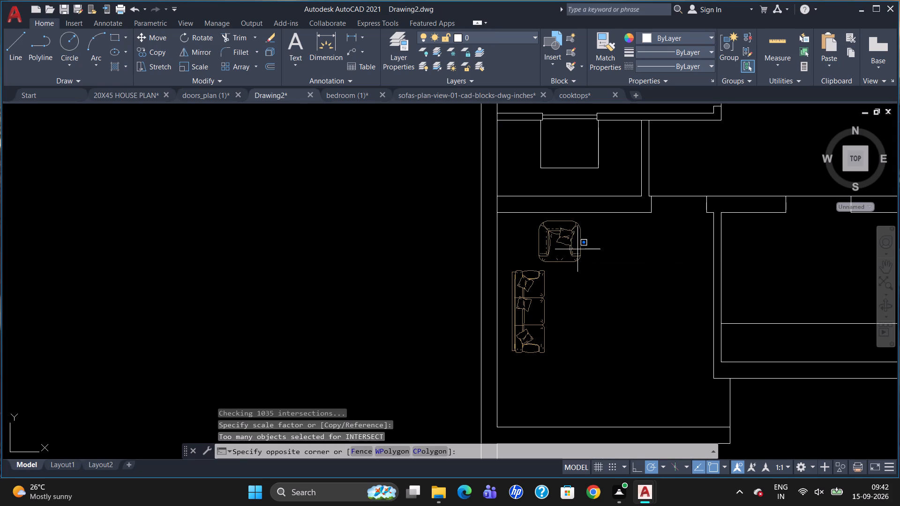
click(576, 257)
key(d)
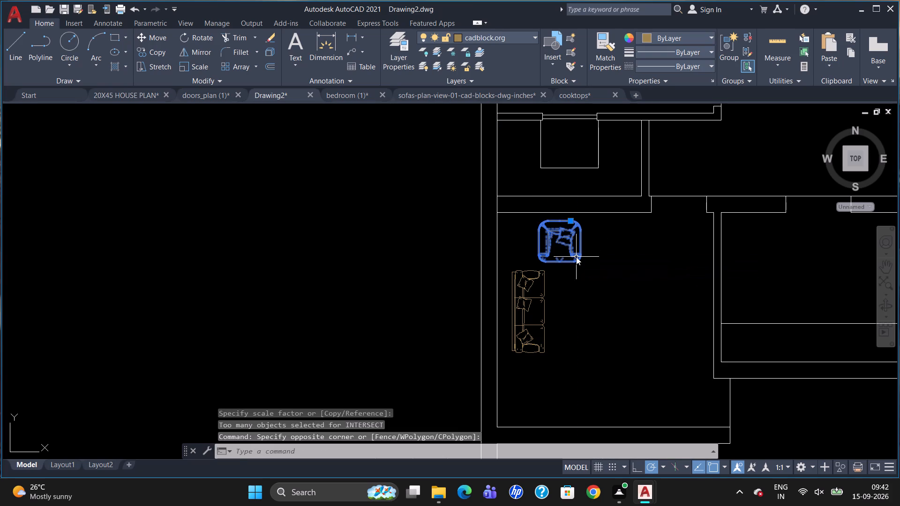
key(BackSpace)
text(SC)
key(Return)
click(540, 223)
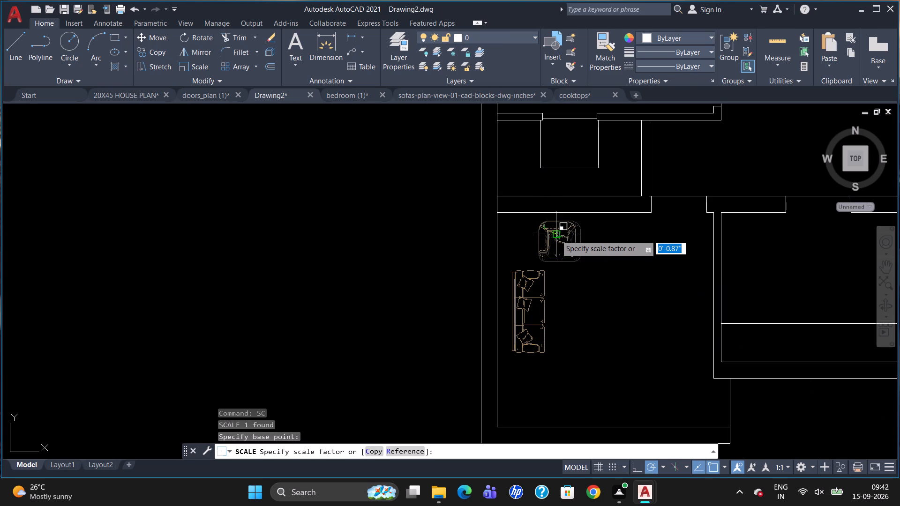
click(556, 235)
Move the armchair slightly right along the horizontal, just beyond the sofa's upper end.
click(567, 250)
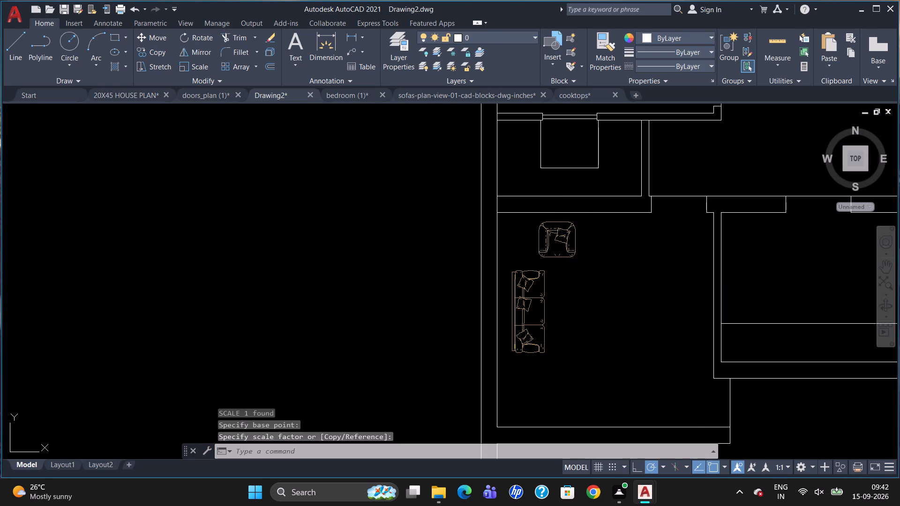
click(564, 221)
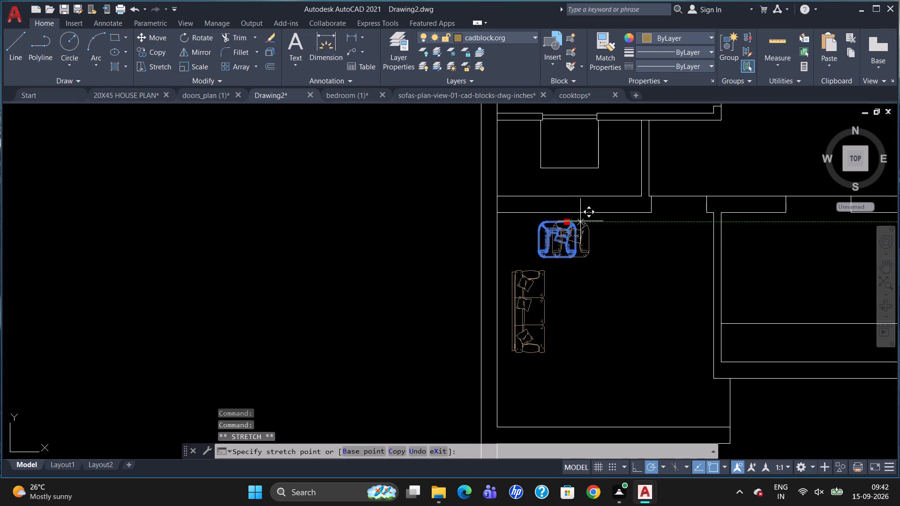
click(580, 222)
key(Escape)
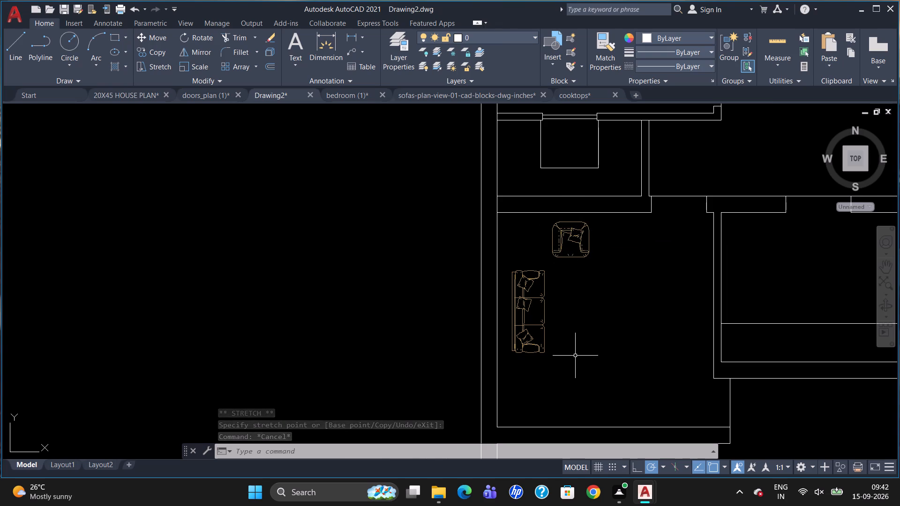
Copy the armchair about 3'-2" down and to the right at roughly 292°, placing it opposite the sofa.
click(577, 230)
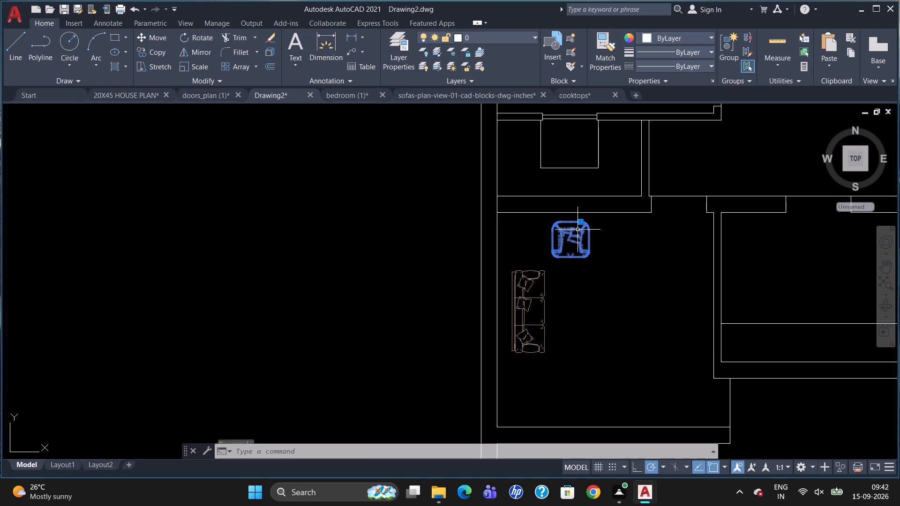
text(CO)
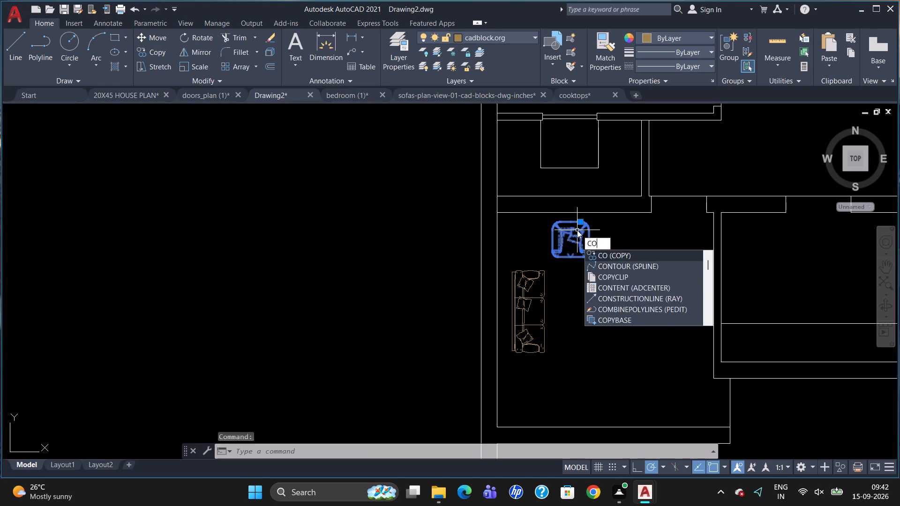
key(Return)
drag(577, 236, 589, 261)
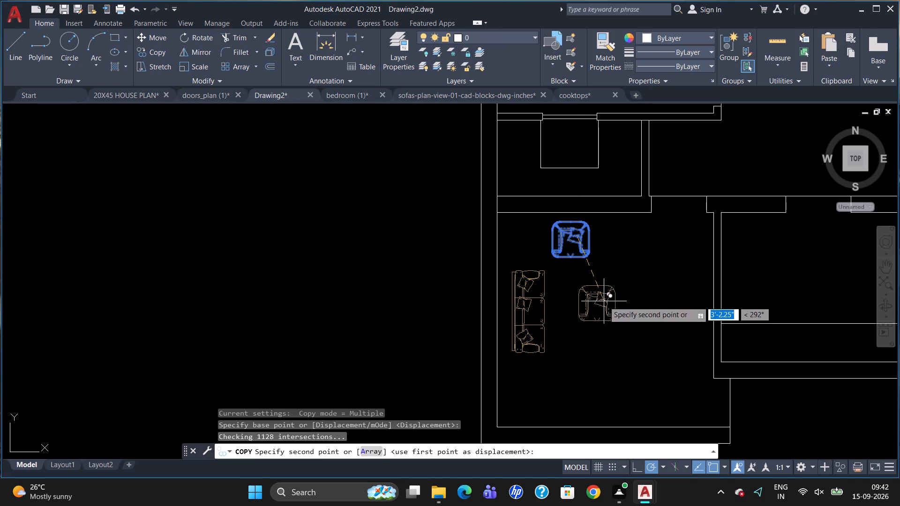
click(604, 301)
key(Escape)
Rotate the copied armchair 180° so that it faces upward.
click(605, 294)
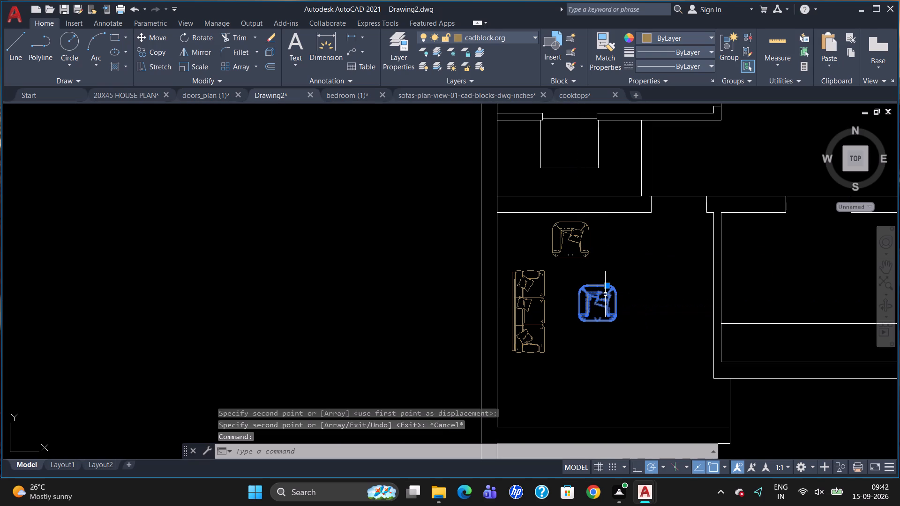
text(RO)
key(Return)
click(605, 293)
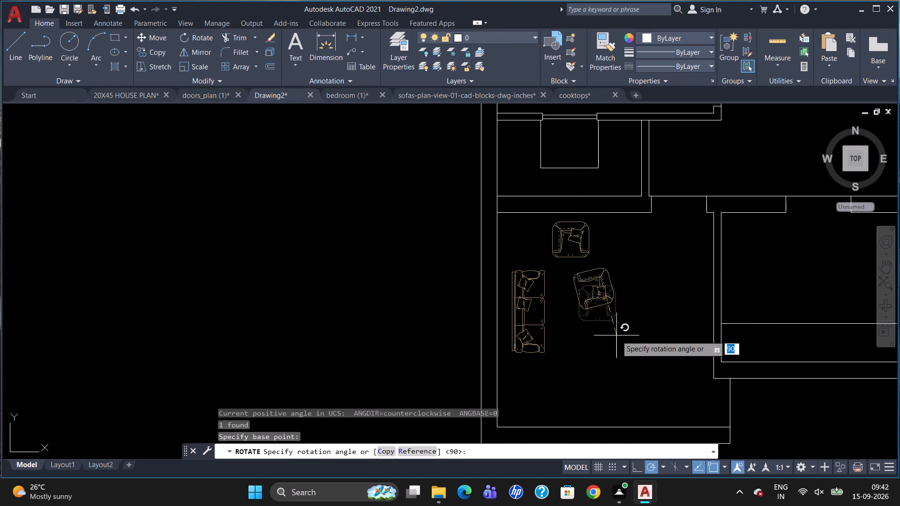
click(562, 294)
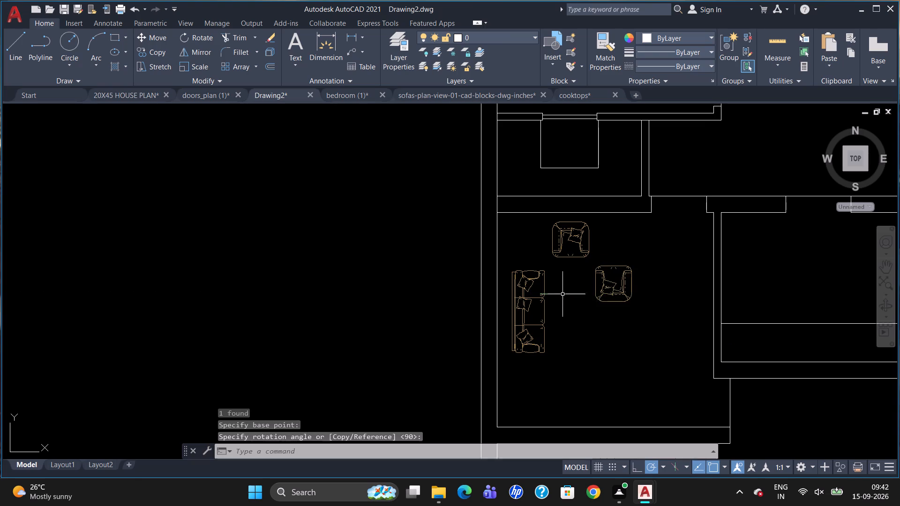
Move the rotated armchair down and left beside the sofa's lower end, roughly in line with the upper armchair.
click(624, 298)
click(621, 290)
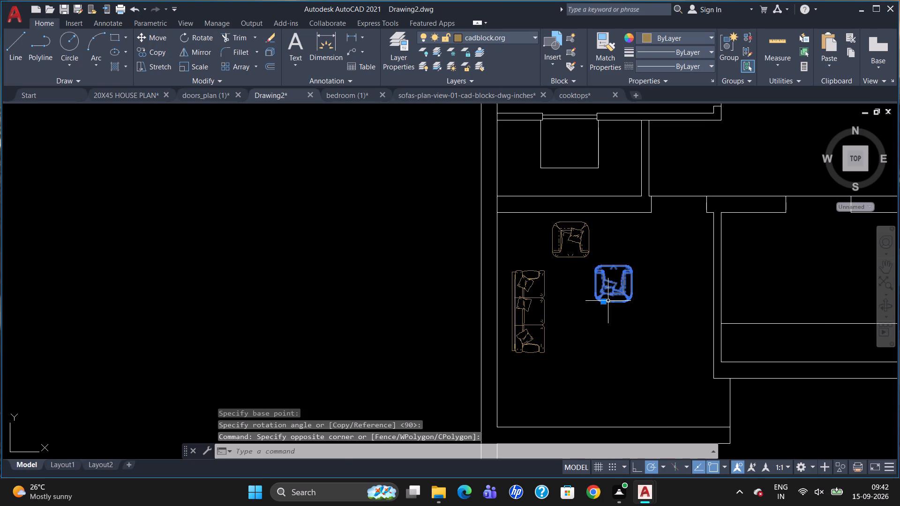
click(604, 301)
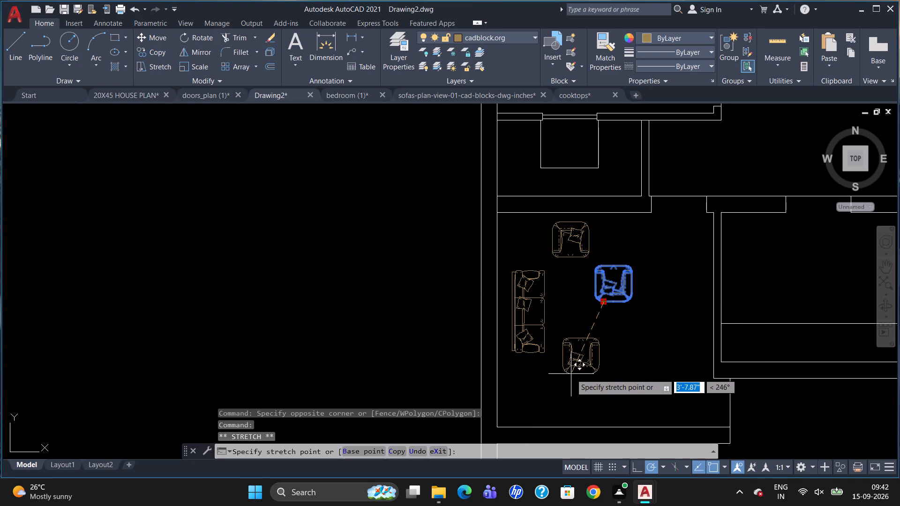
click(567, 376)
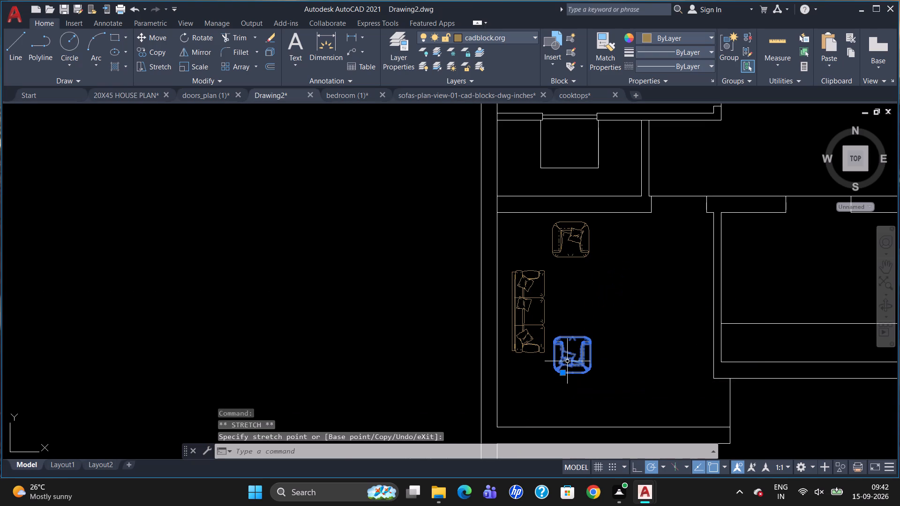
key(Escape)
Move the upper armchair slightly straight down, closer to the sofa's upper end.
click(577, 236)
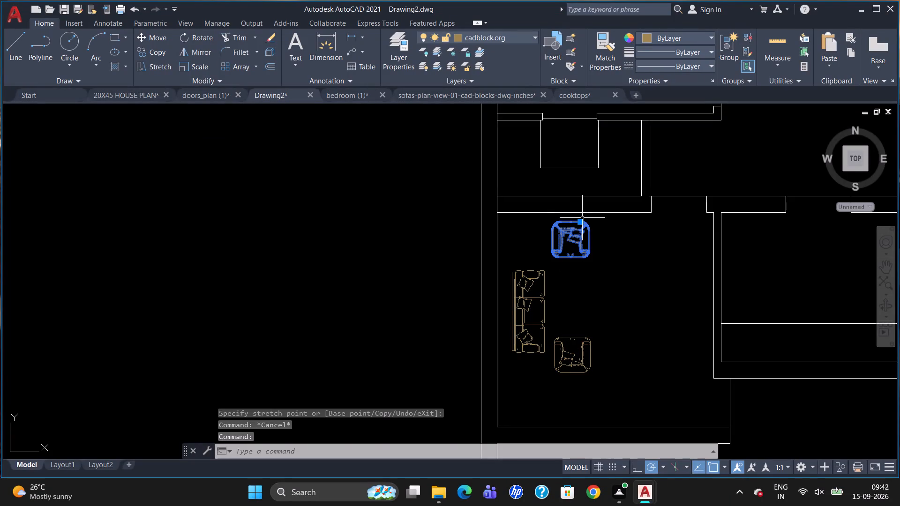
click(581, 221)
click(579, 229)
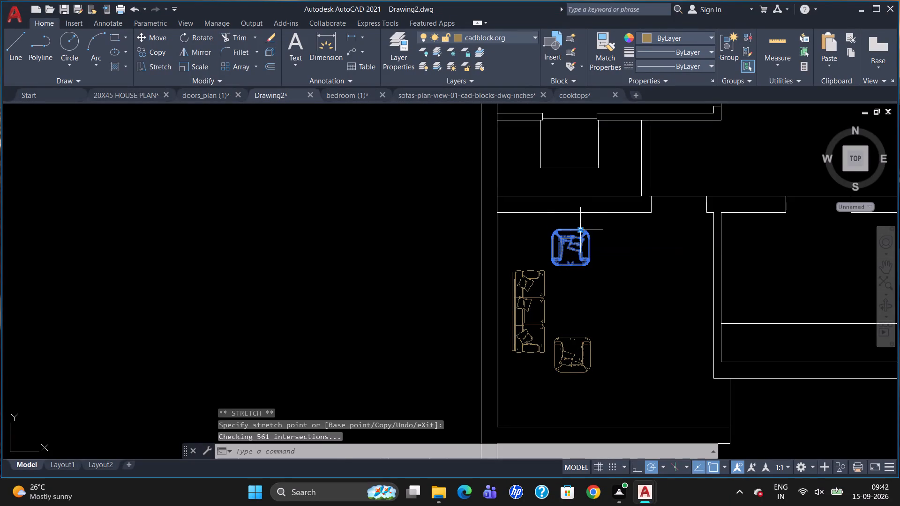
key(Escape)
Draw an upright rectangle for a coffee table between the two armchairs, beside the sofa.
text(REC)
key(Return)
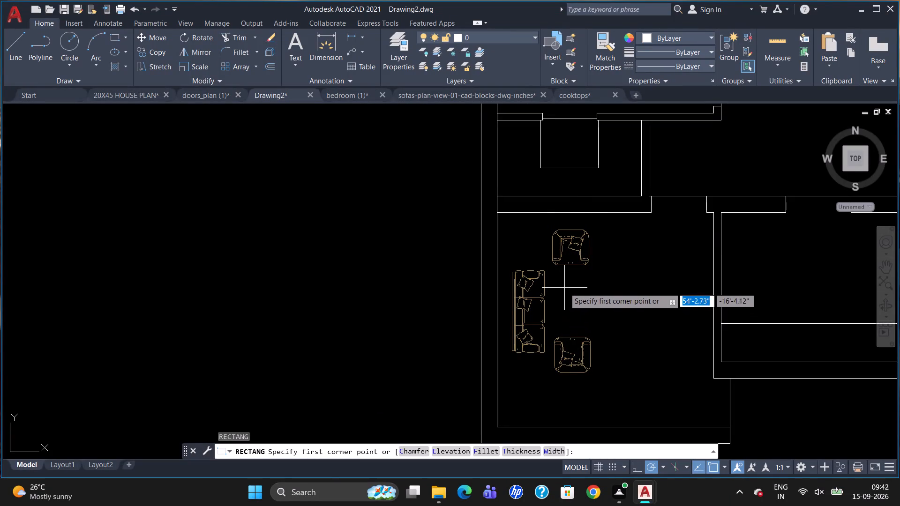
click(560, 282)
click(590, 325)
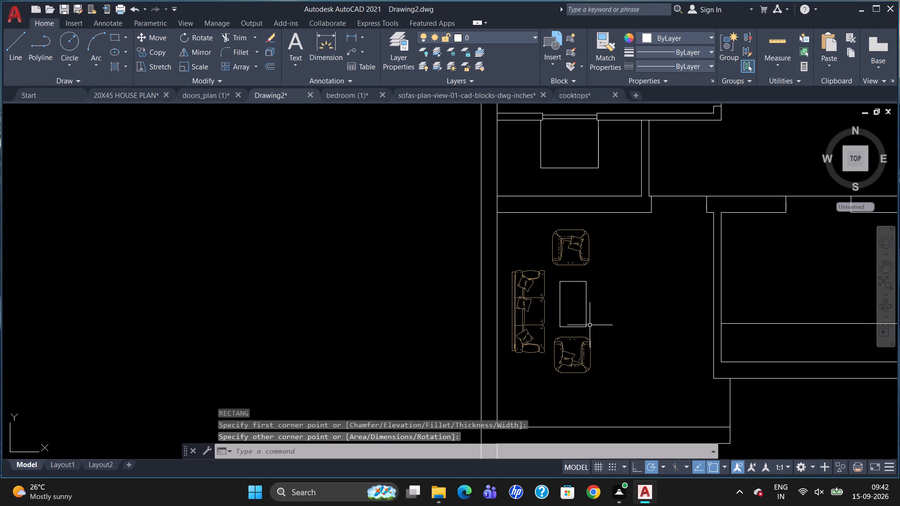
Draw a vertical centre line through the coffee table, from the midpoint of its top edge to its bottom edge.
key(l)
key(Return)
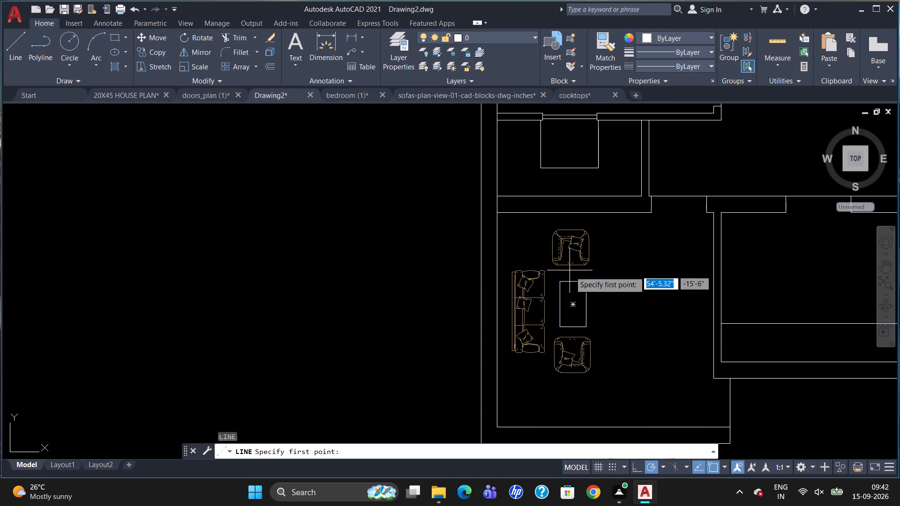
drag(571, 281, 573, 286)
click(573, 328)
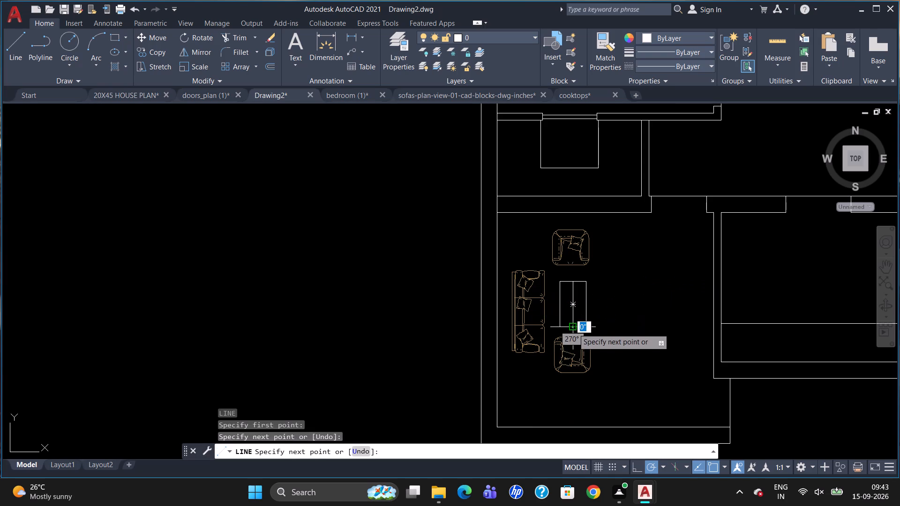
key(Escape)
Change the colour of the sofa and both armchairs to ByBlock.
click(585, 244)
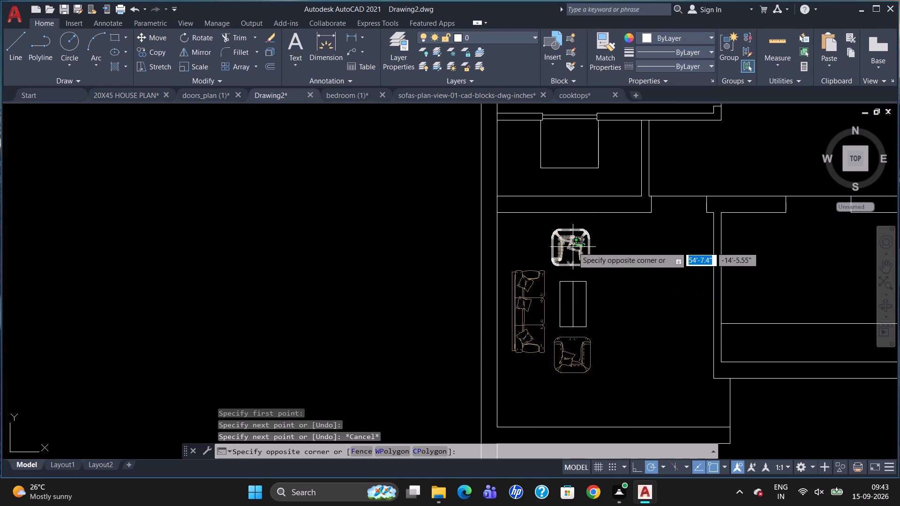
click(573, 247)
click(523, 286)
click(557, 352)
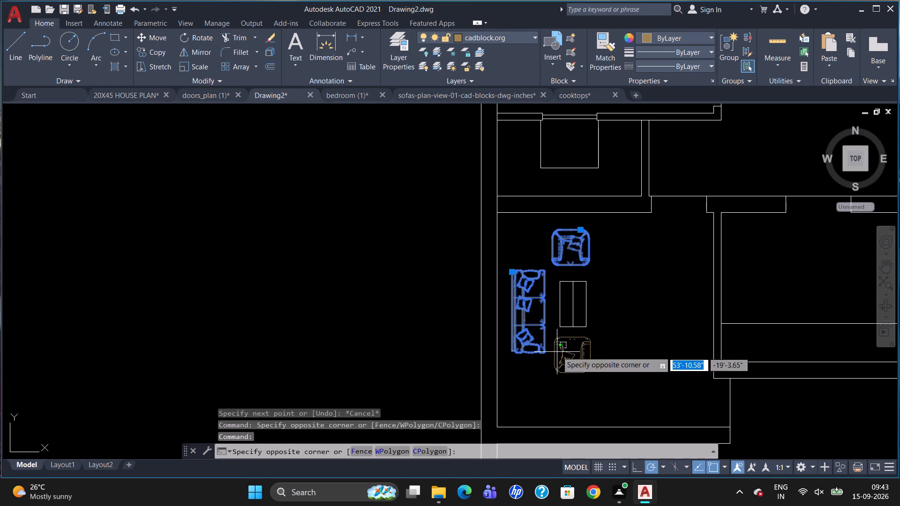
click(557, 342)
click(672, 40)
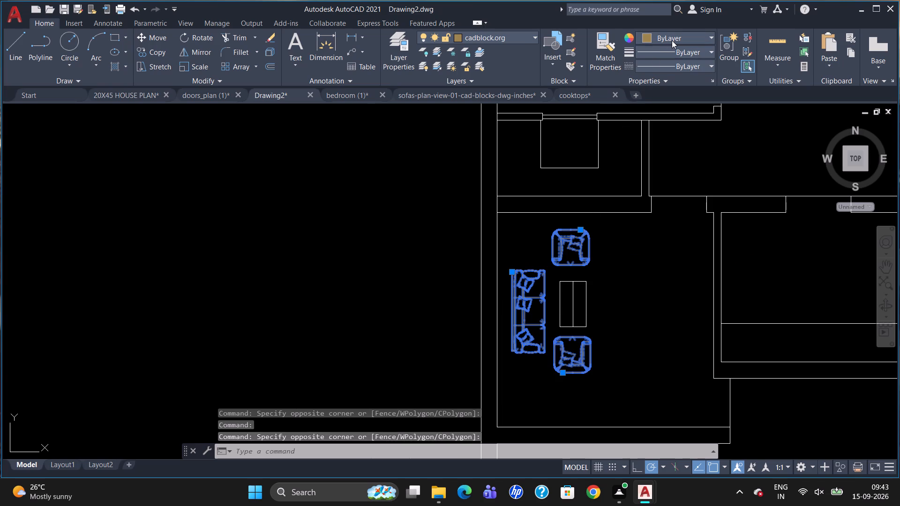
click(672, 69)
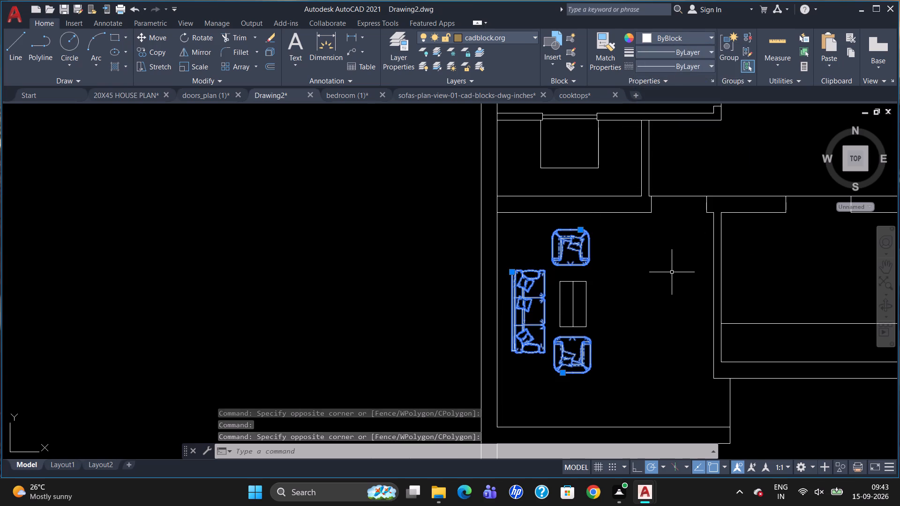
key(Escape)
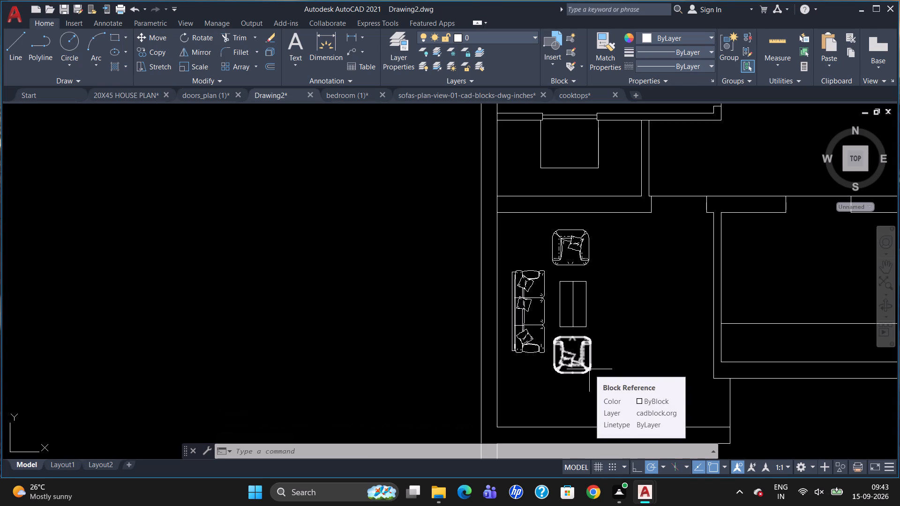
Copy the square four-burner cooktop from the bottom row of the cooktops drawing and paste it onto Drawing2's lower kitchen counter.
scroll(542, 351, down, 2)
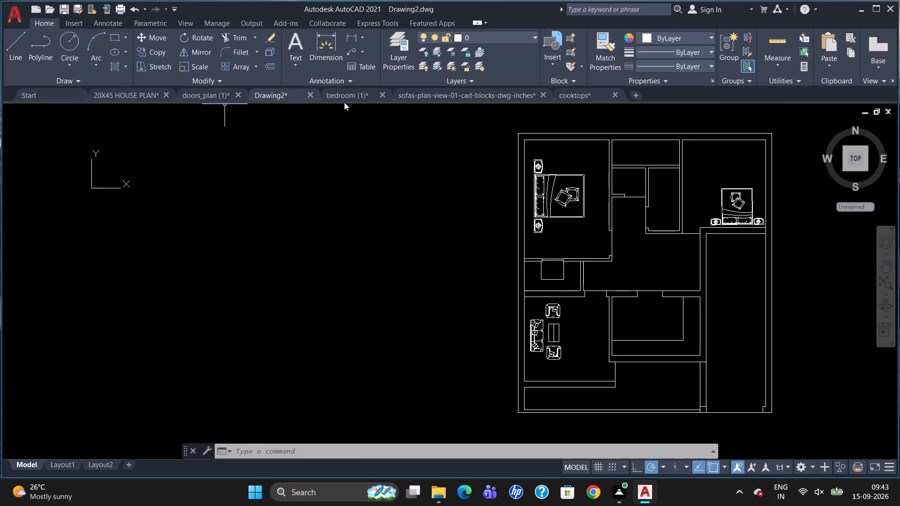
click(577, 96)
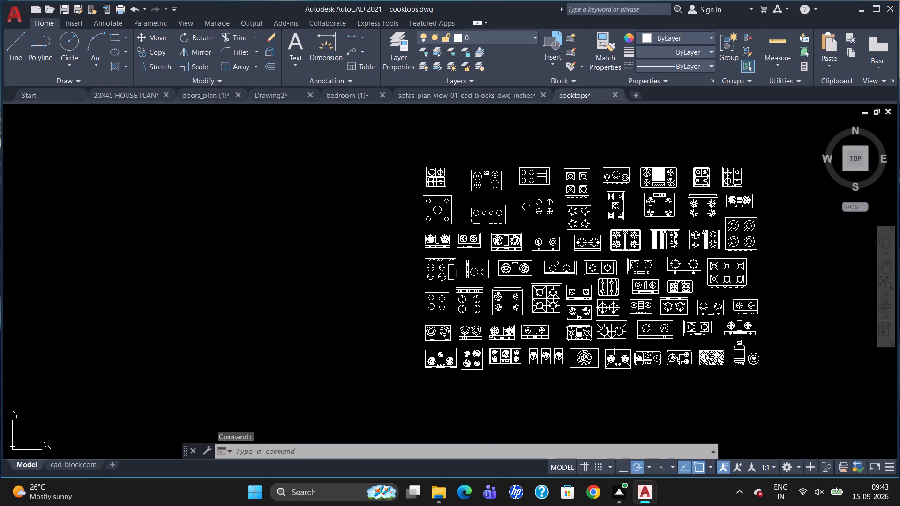
click(474, 361)
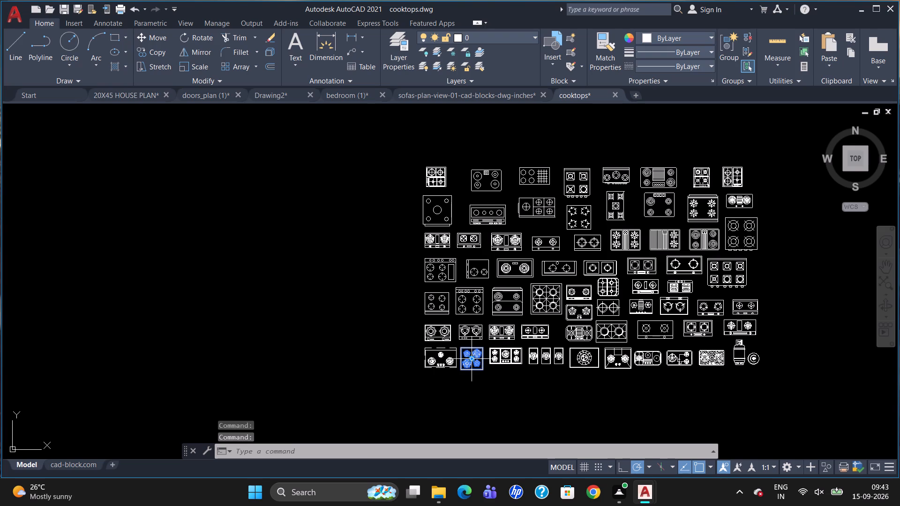
key(ctrl+c)
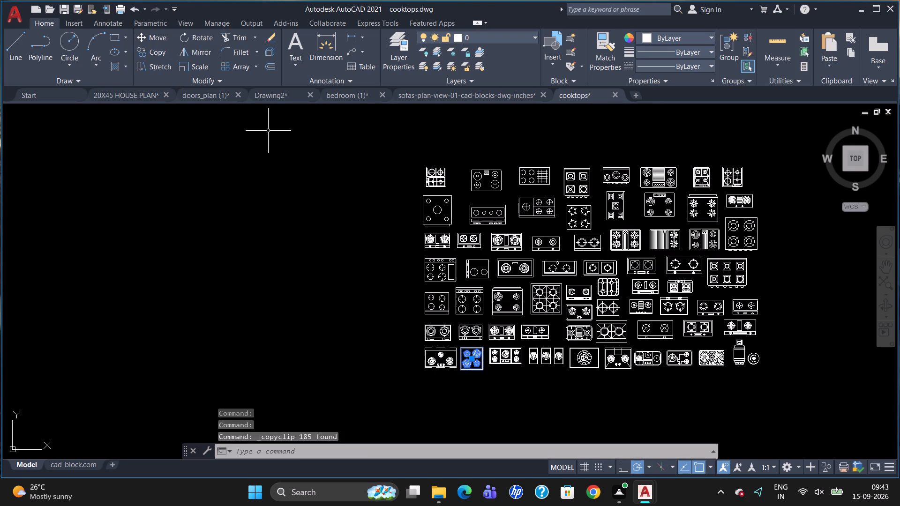
click(267, 98)
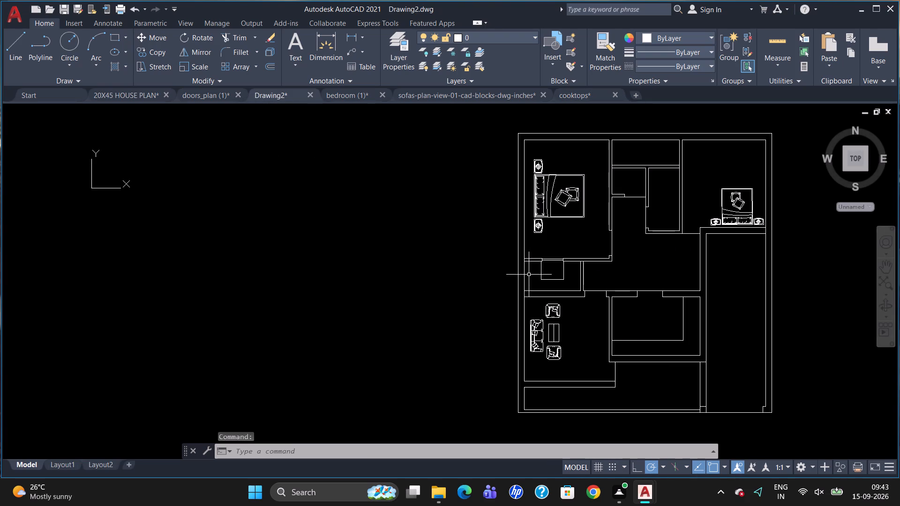
scroll(629, 346, up, 2)
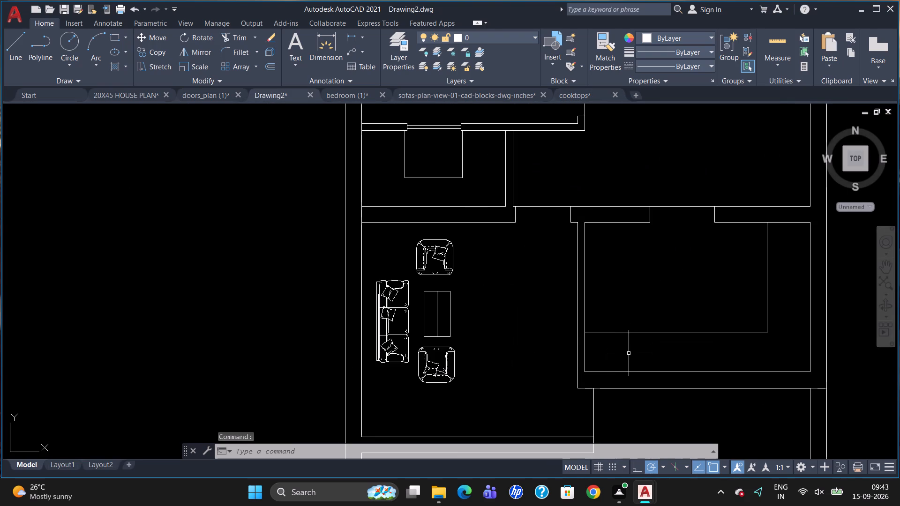
key(ctrl+v)
click(623, 352)
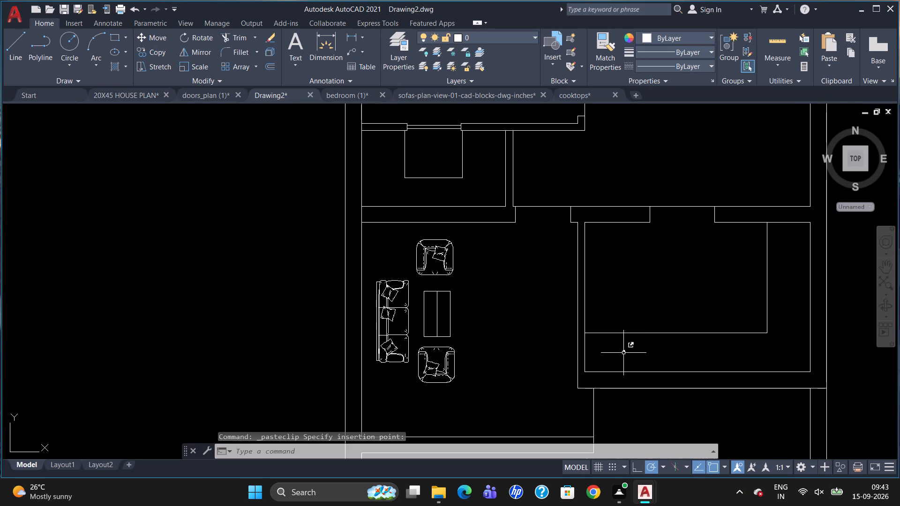
Group all the objects of the pasted cooktop.
drag(643, 359, 615, 356)
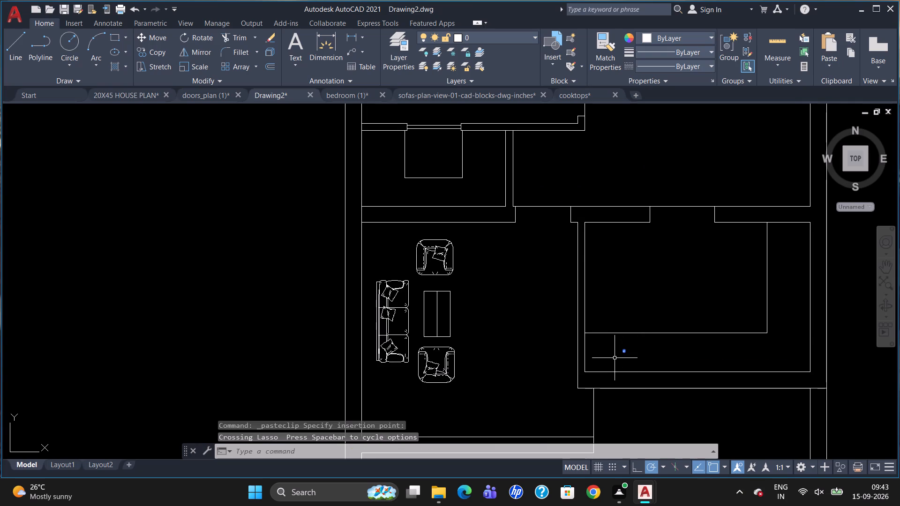
key(g)
key(Return)
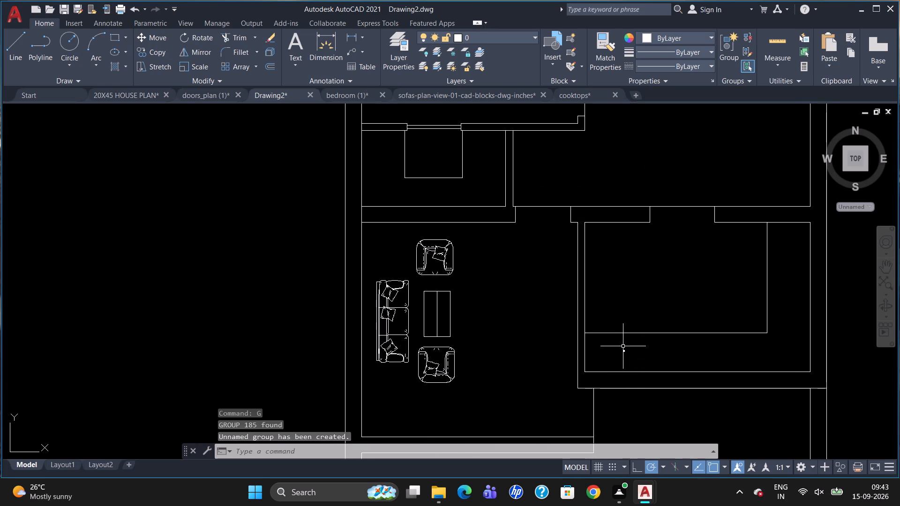
Scale up the tiny cooktop group freehand until it is somewhat larger than the counter's depth.
click(624, 349)
text(SC)
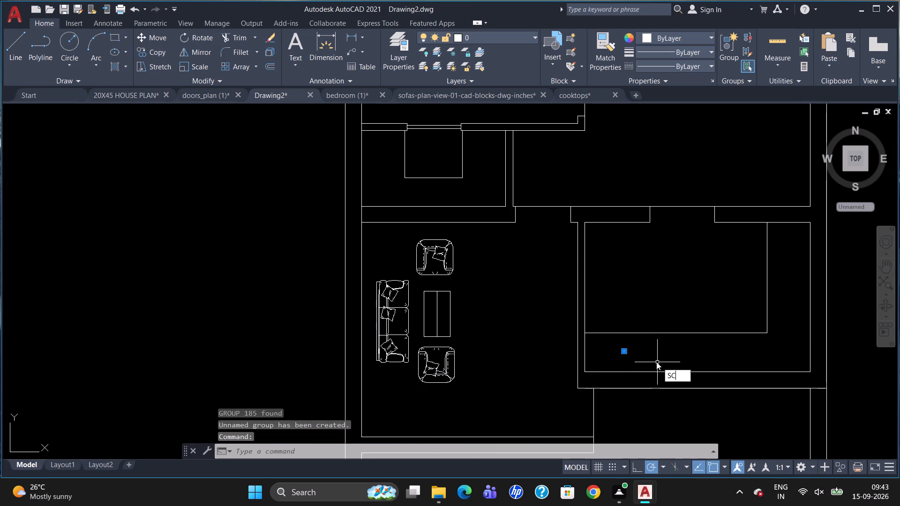
key(Return)
click(627, 353)
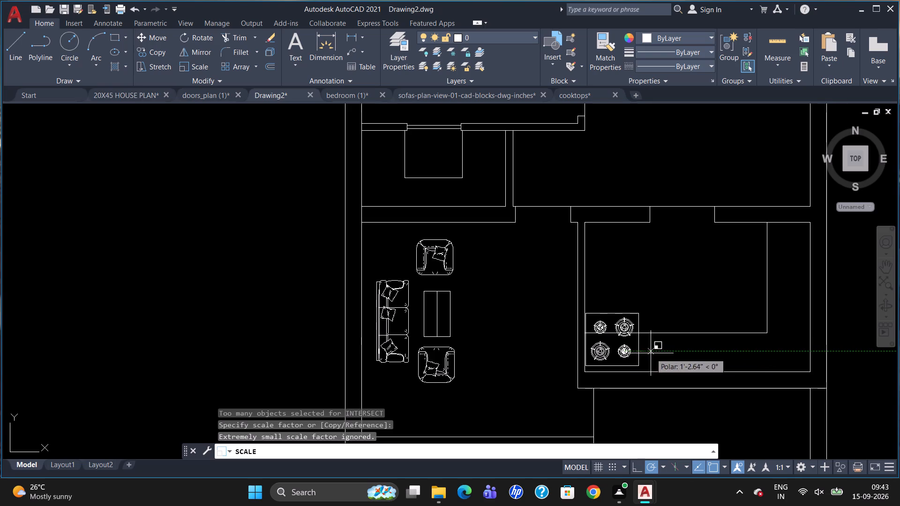
click(651, 353)
Scale the cooktop group by a factor of about 0.6 from its lower-left corner to fit within the counter.
click(629, 352)
text(SC)
key(Return)
click(592, 365)
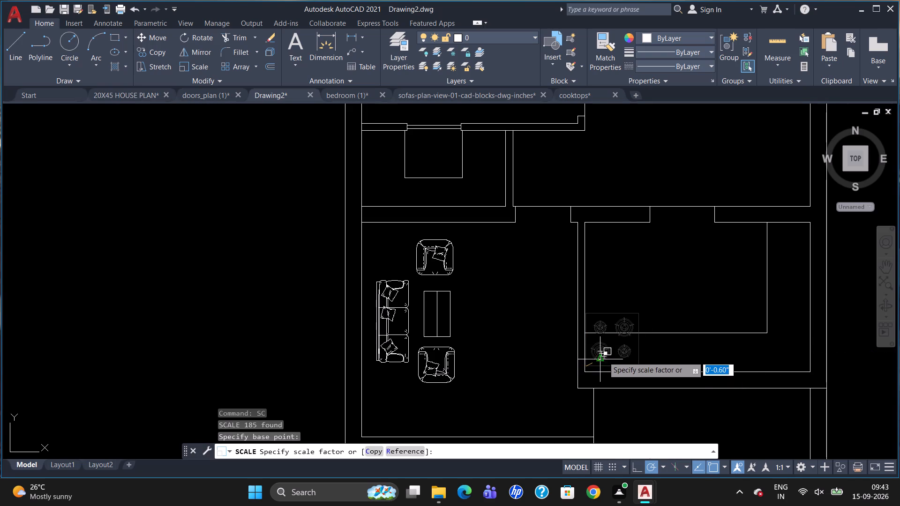
click(600, 360)
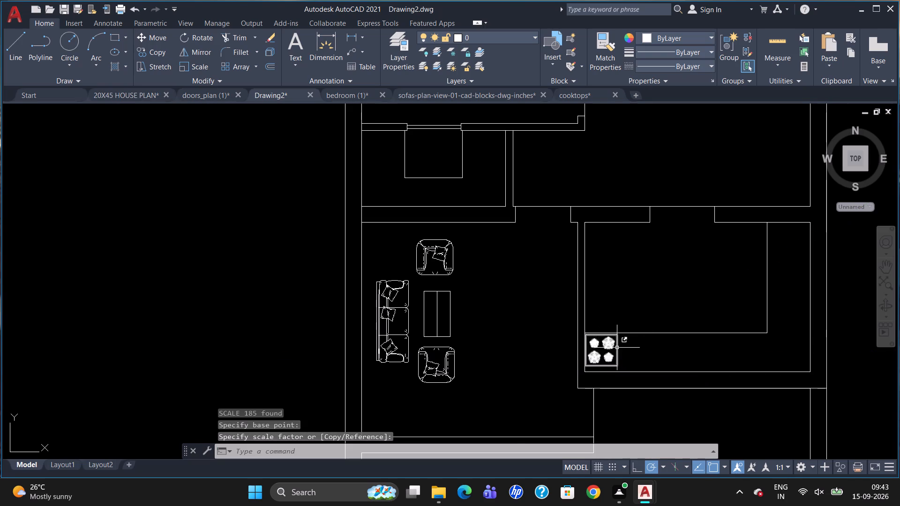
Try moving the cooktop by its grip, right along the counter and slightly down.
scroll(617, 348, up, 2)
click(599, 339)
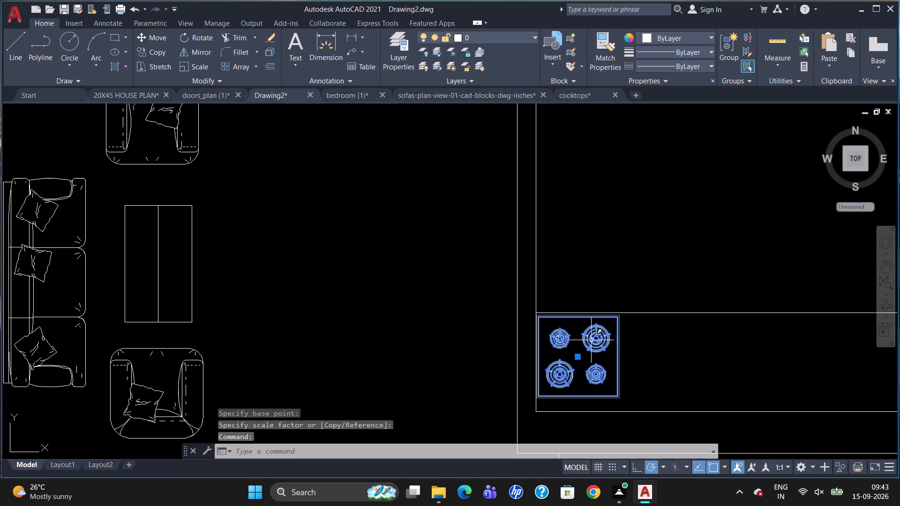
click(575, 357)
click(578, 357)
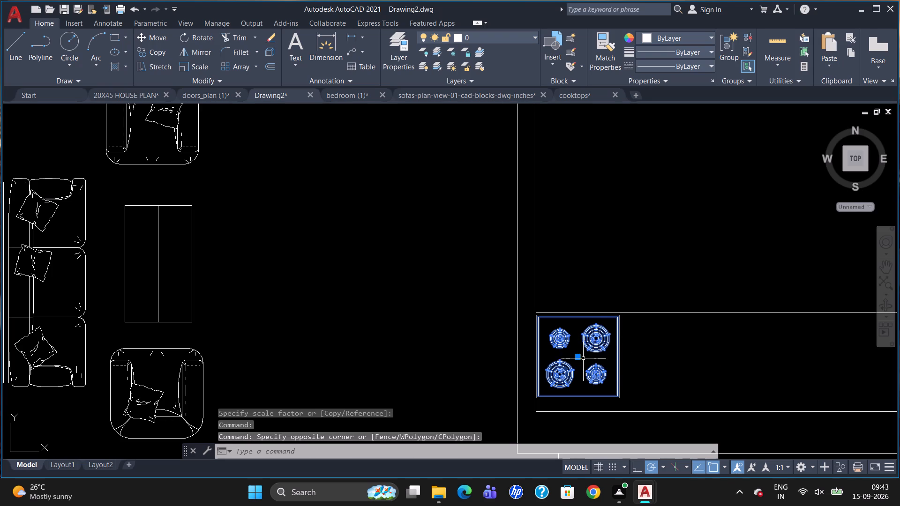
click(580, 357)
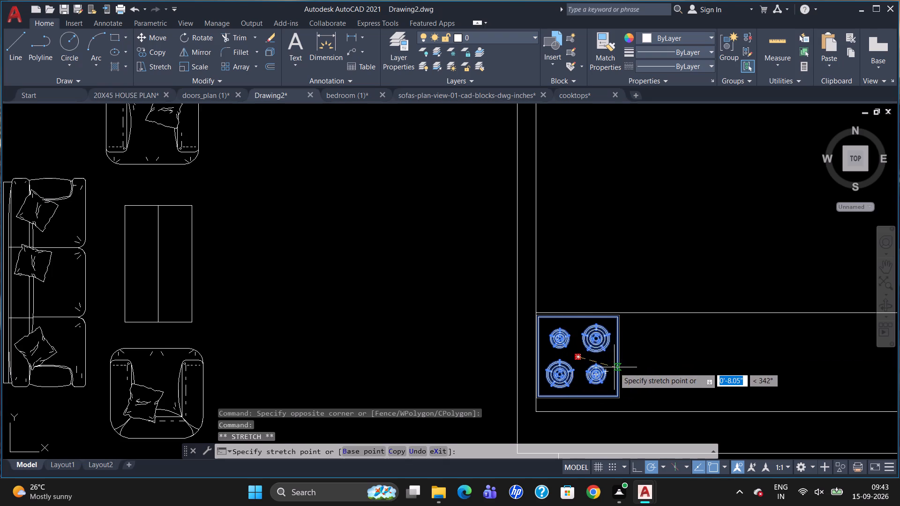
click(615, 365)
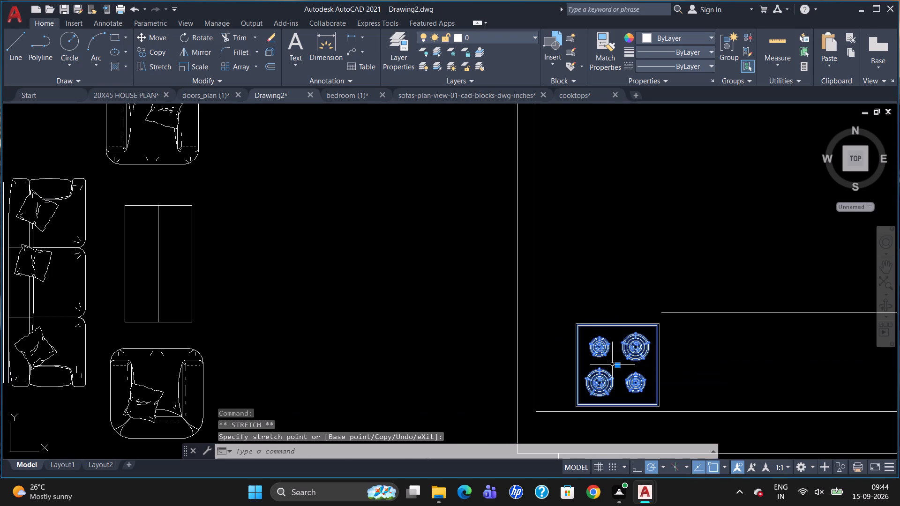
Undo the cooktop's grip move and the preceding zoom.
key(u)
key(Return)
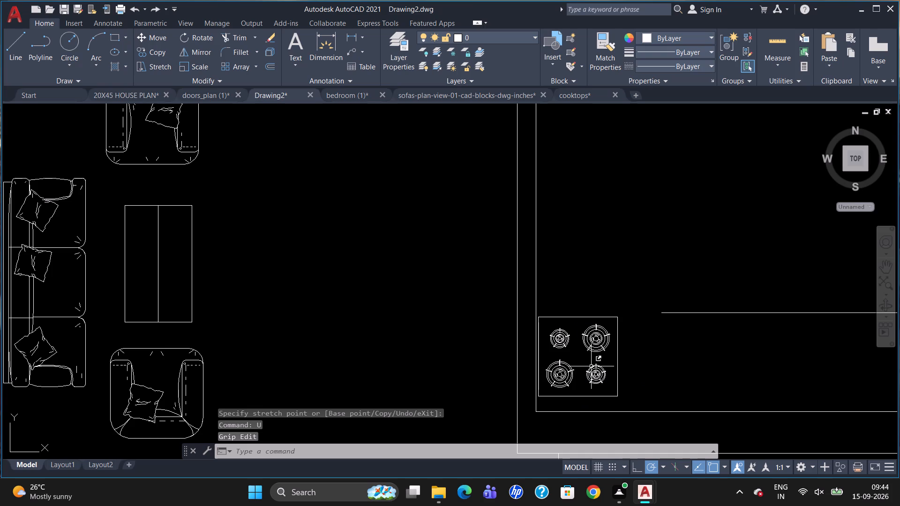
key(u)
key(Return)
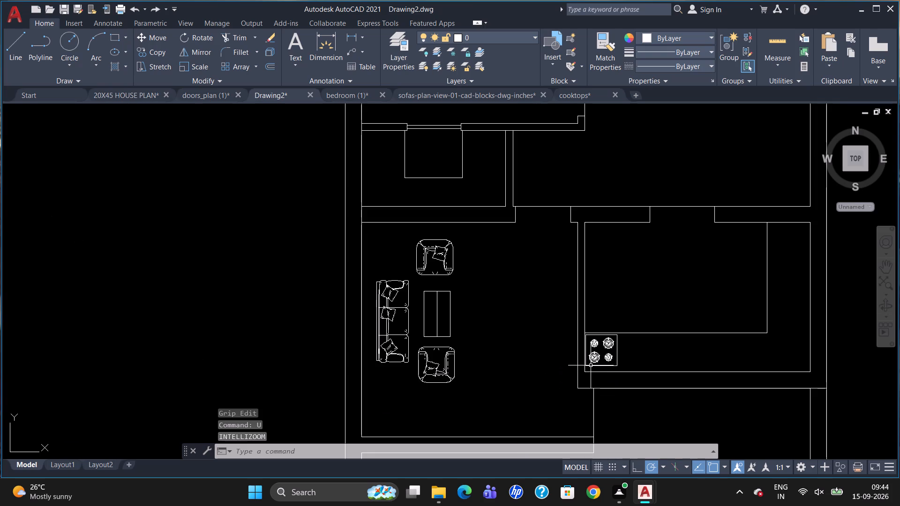
Move the cooktop right along the lower counter, clear of the kitchen's left wall and just above the bottom wall line.
click(606, 349)
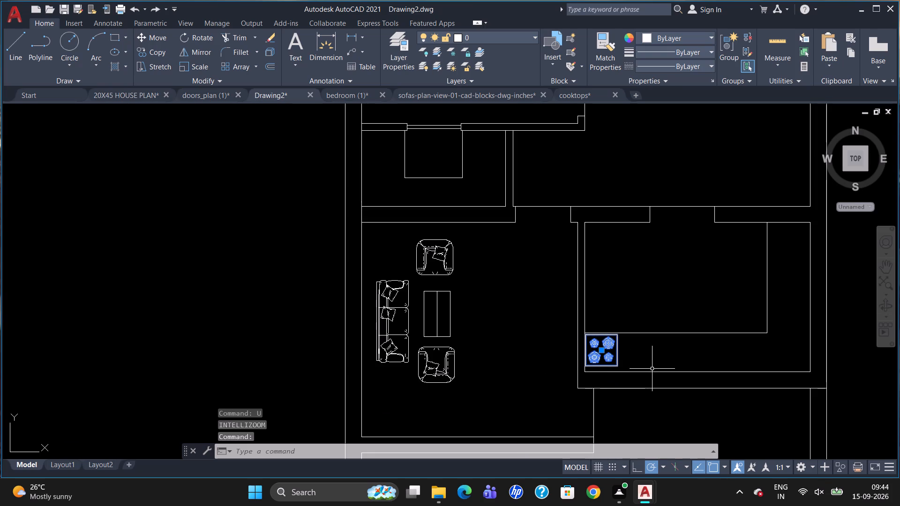
key(m)
key(Return)
click(618, 364)
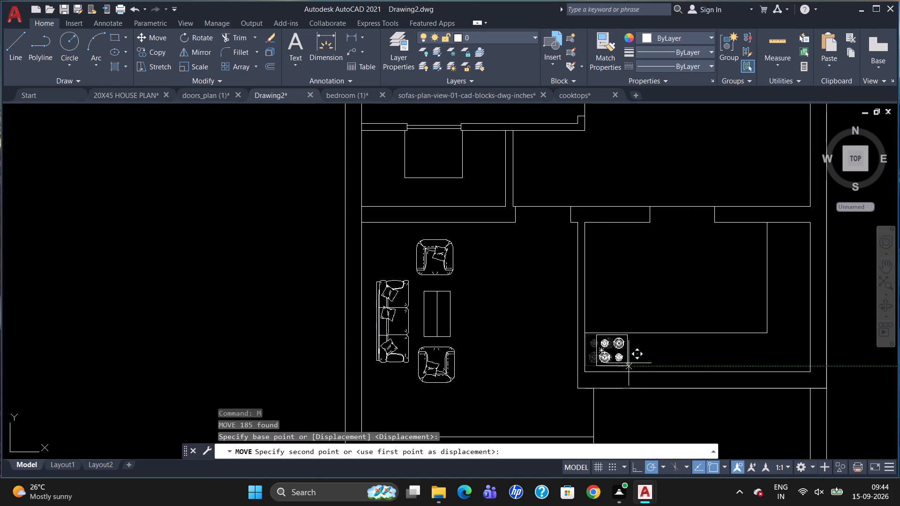
scroll(637, 368, up, 2)
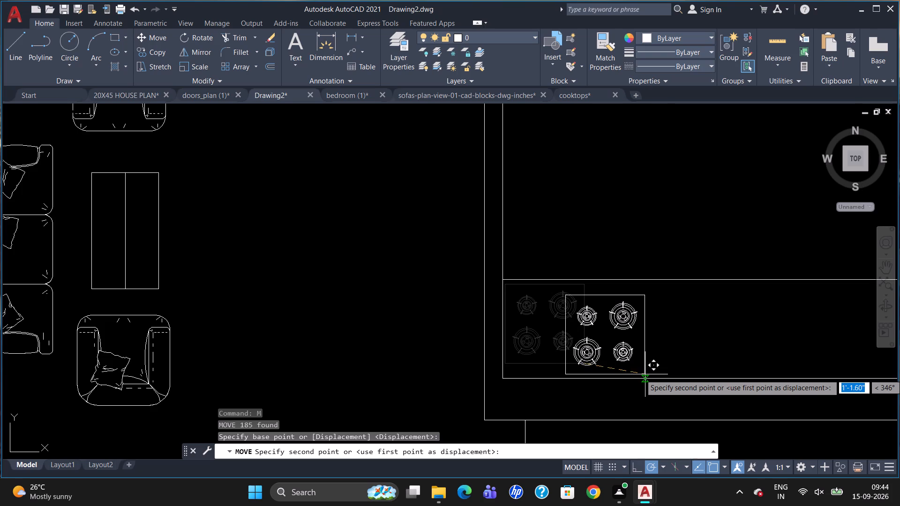
click(656, 372)
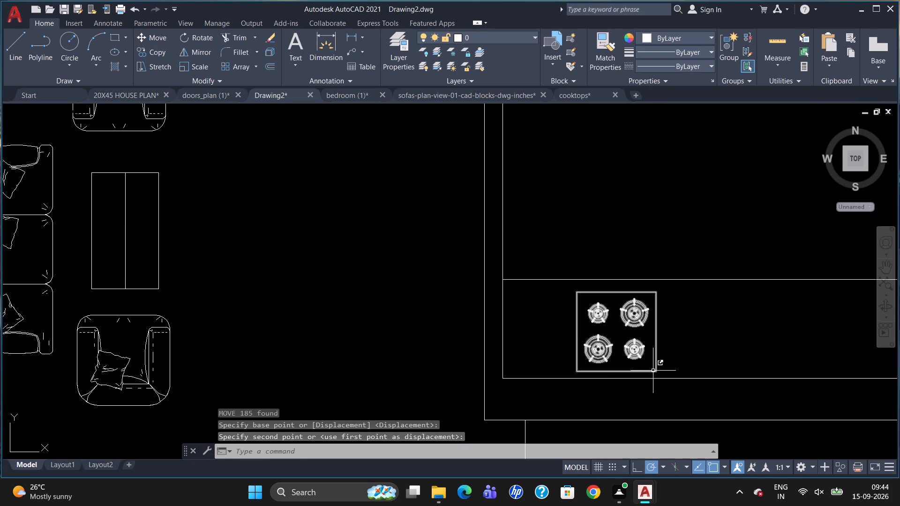
Insert the Sink-single - 30 in top block from DesignCenter's Kitchens.dwg in the empty area left of the floor plan.
scroll(610, 346, down, 3)
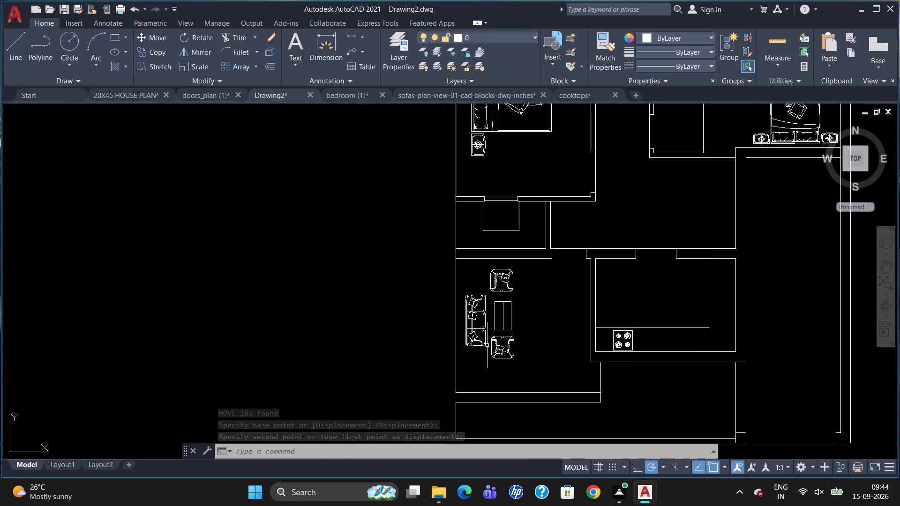
key(ctrl+2)
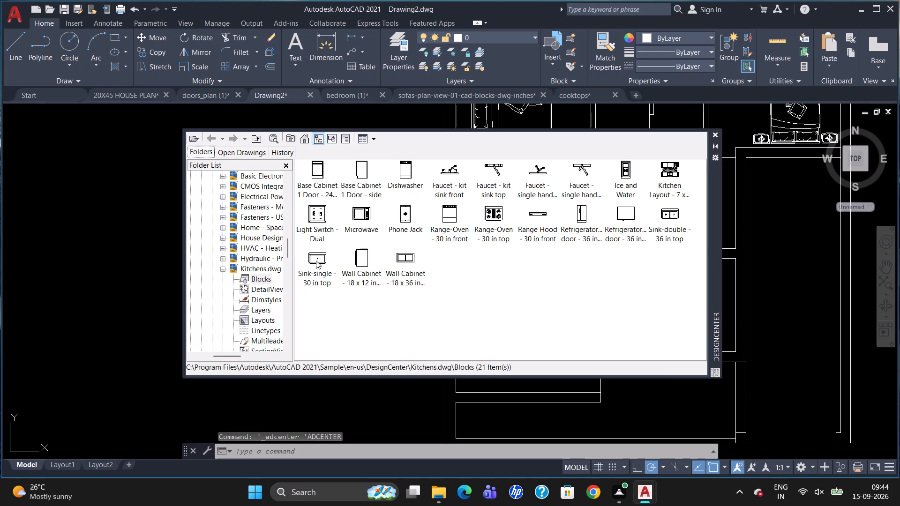
drag(322, 260, 105, 309)
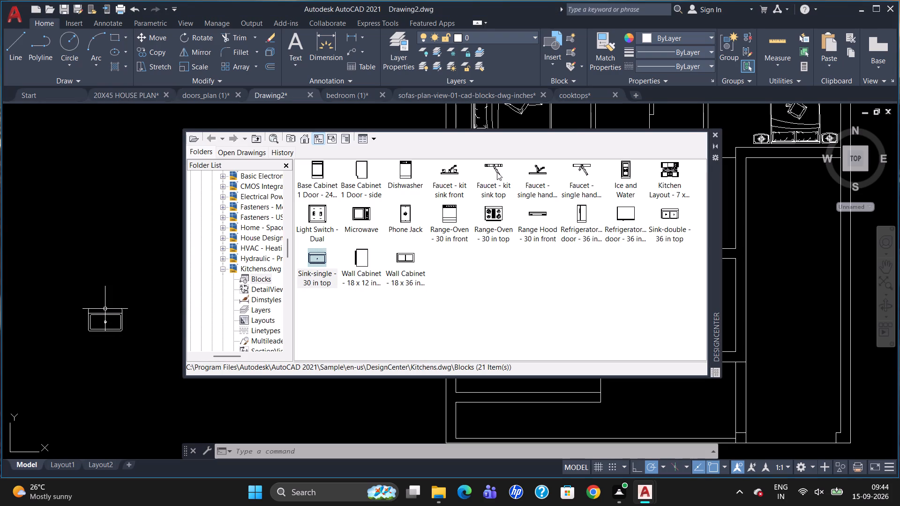
Insert the kitchen sink top-view faucet block at the middle of the sink's back edge and close DesignCenter.
drag(497, 169, 105, 312)
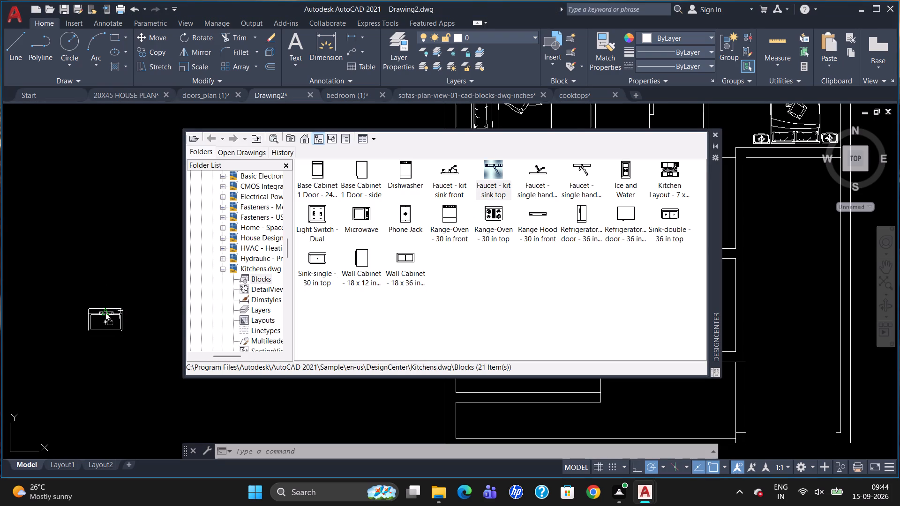
drag(105, 312, 105, 309)
click(718, 135)
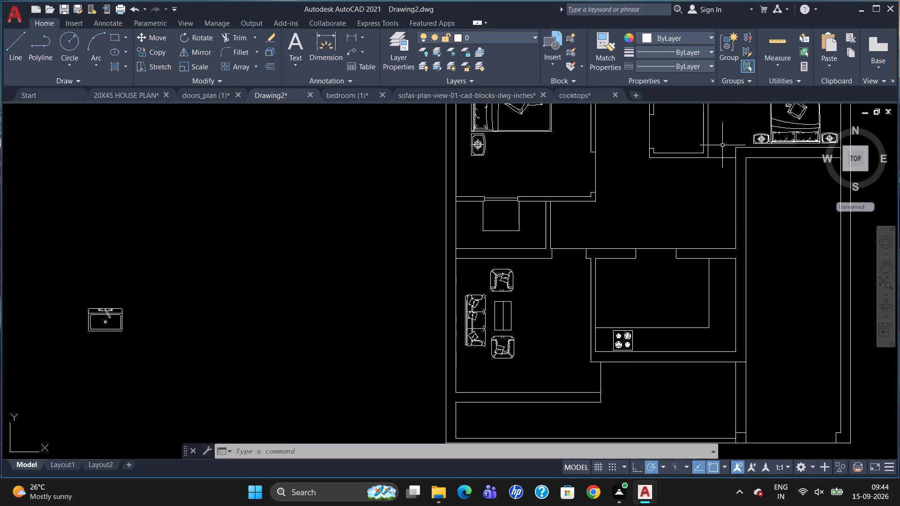
Group the faucet and the sink left of the floor plan into one object.
click(105, 312)
click(116, 328)
key(g)
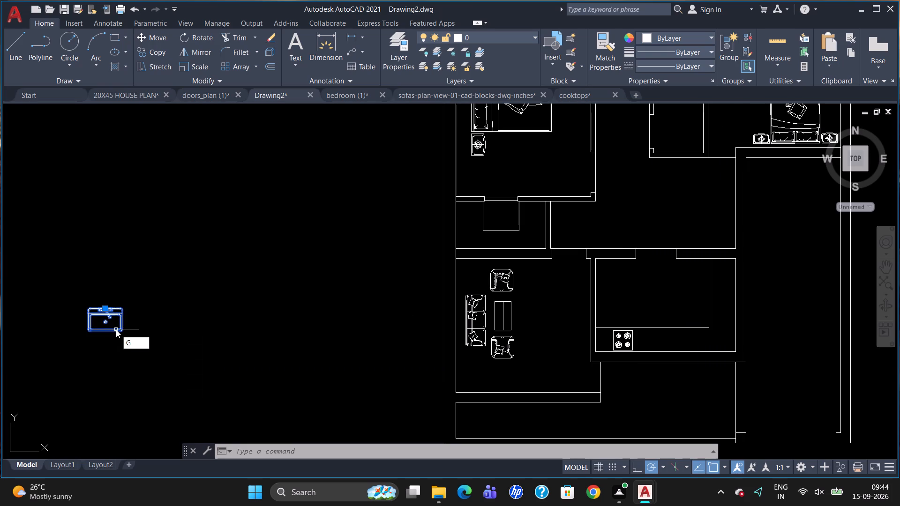
key(Return)
Rotate the grouped sink and faucet 270° so that the faucet side faces right.
click(109, 315)
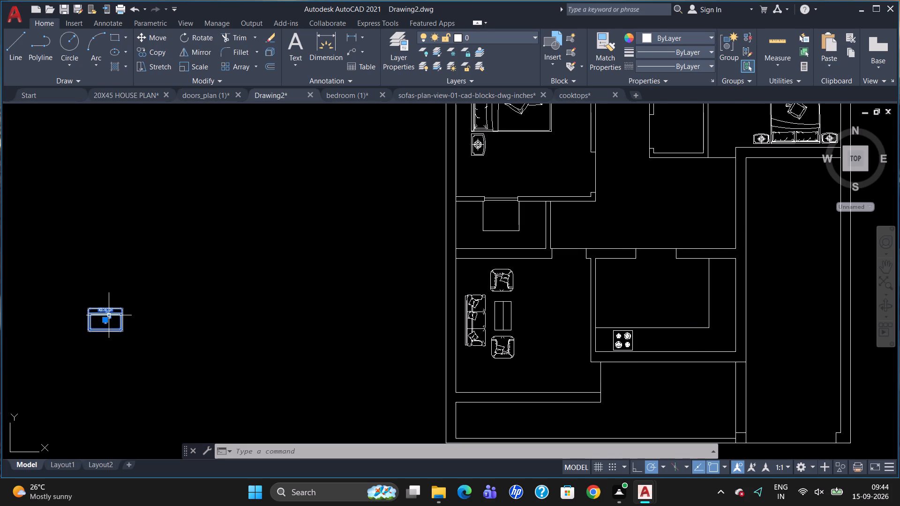
key(r)
key(o)
key(Return)
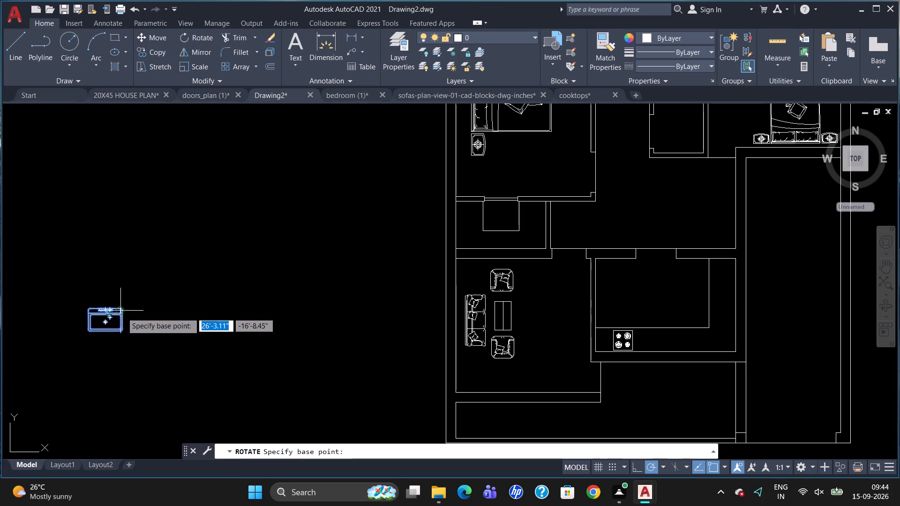
click(121, 313)
click(118, 345)
Move the grouped sink onto the kitchen's right-hand counter, with its faucet side toward the right wall.
click(123, 308)
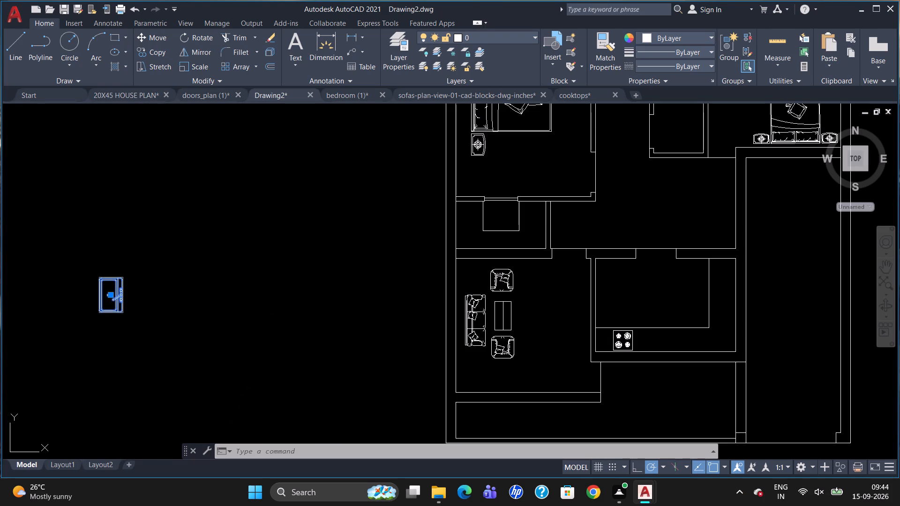
click(112, 292)
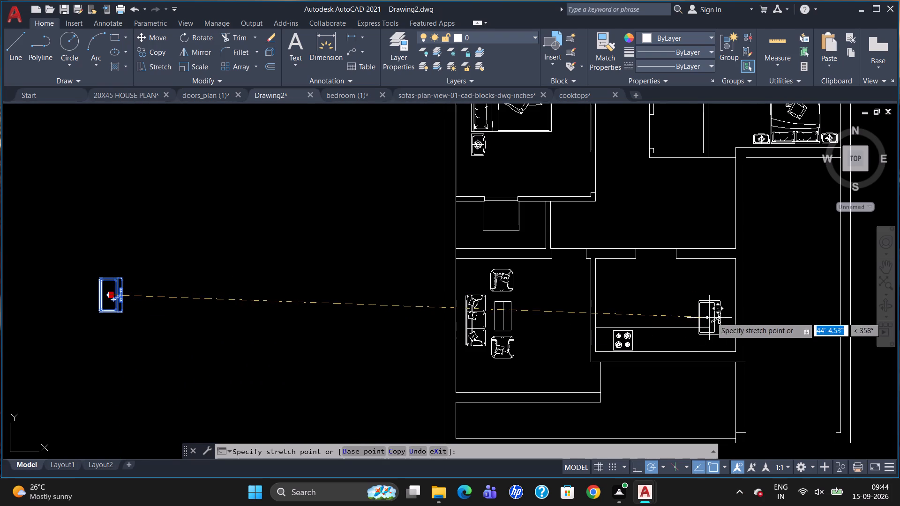
scroll(725, 313, up, 3)
click(712, 260)
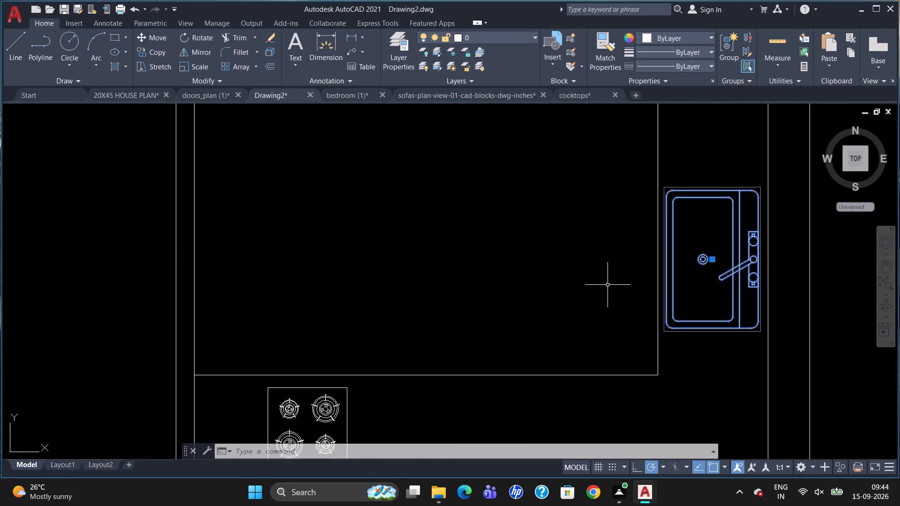
key(Escape)
scroll(543, 252, down, 1)
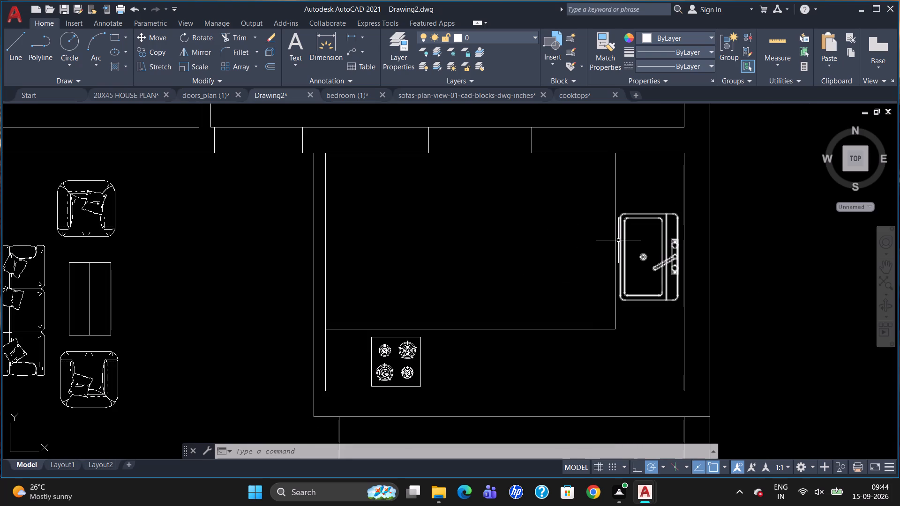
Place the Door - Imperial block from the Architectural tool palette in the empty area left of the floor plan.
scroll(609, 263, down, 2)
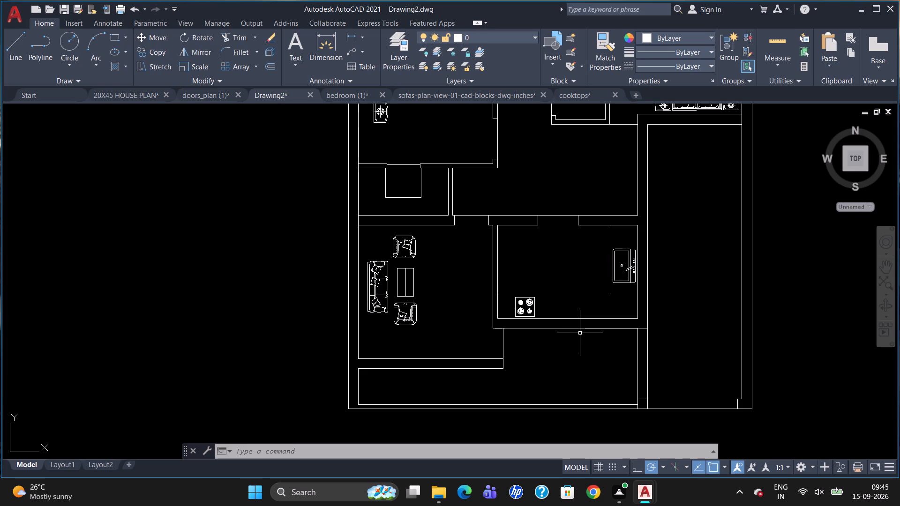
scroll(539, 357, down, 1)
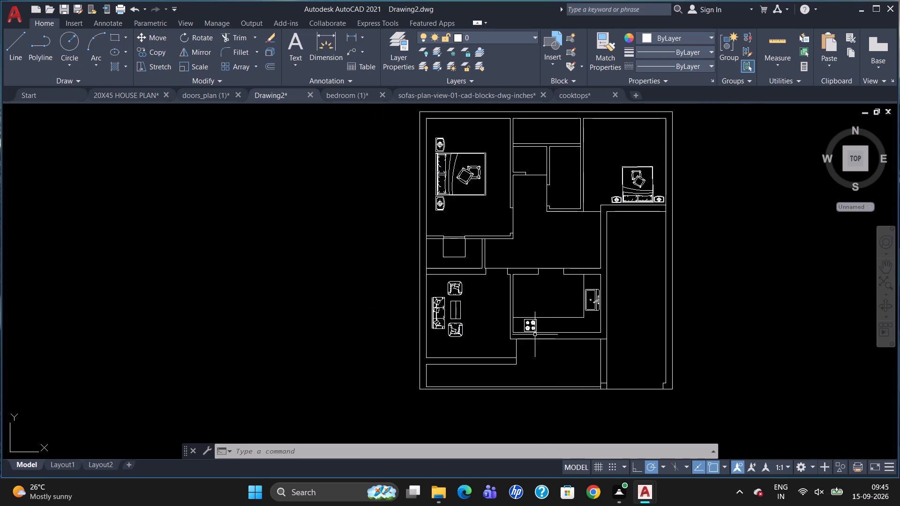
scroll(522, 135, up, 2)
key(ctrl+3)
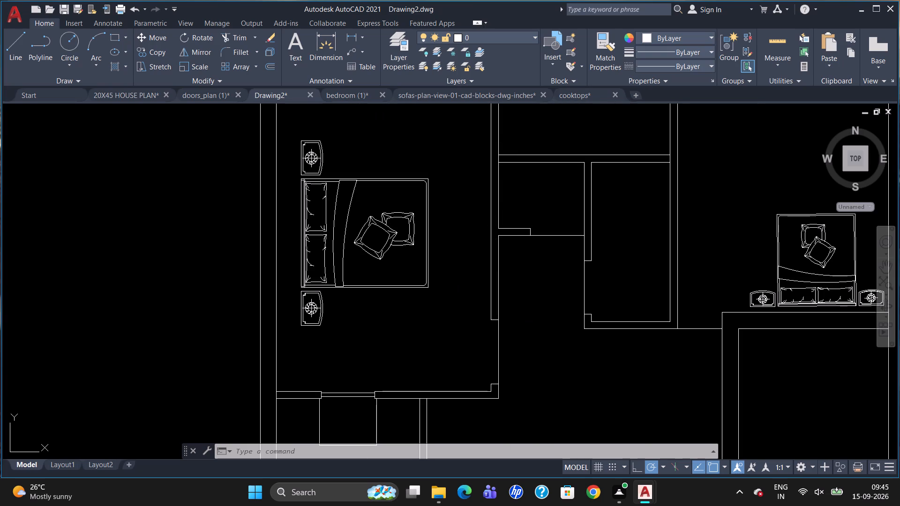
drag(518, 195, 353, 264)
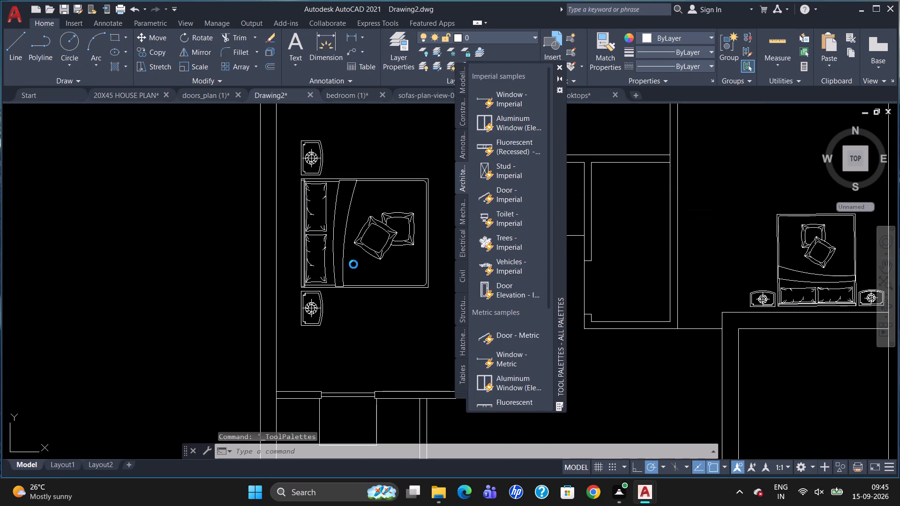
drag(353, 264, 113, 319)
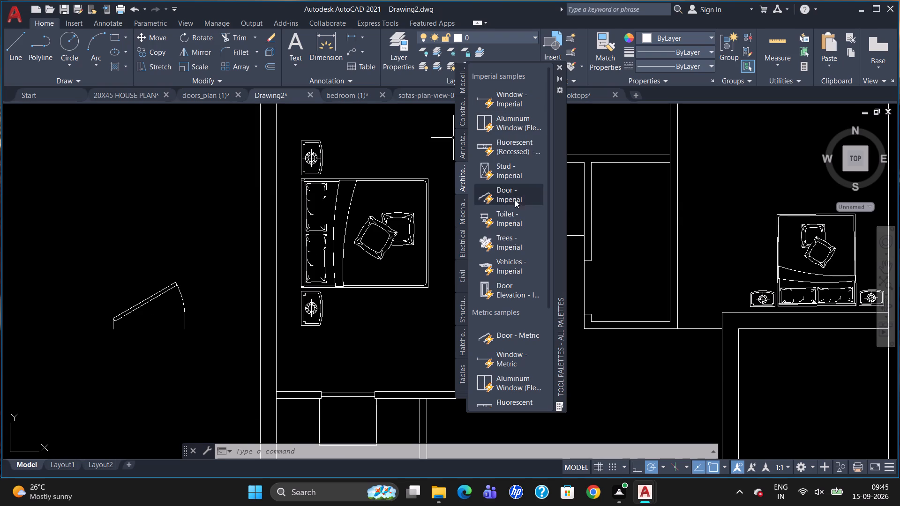
Place the Toilet - Imperial block in the empty area left of the floor plan and close the tool palettes.
drag(510, 221, 105, 275)
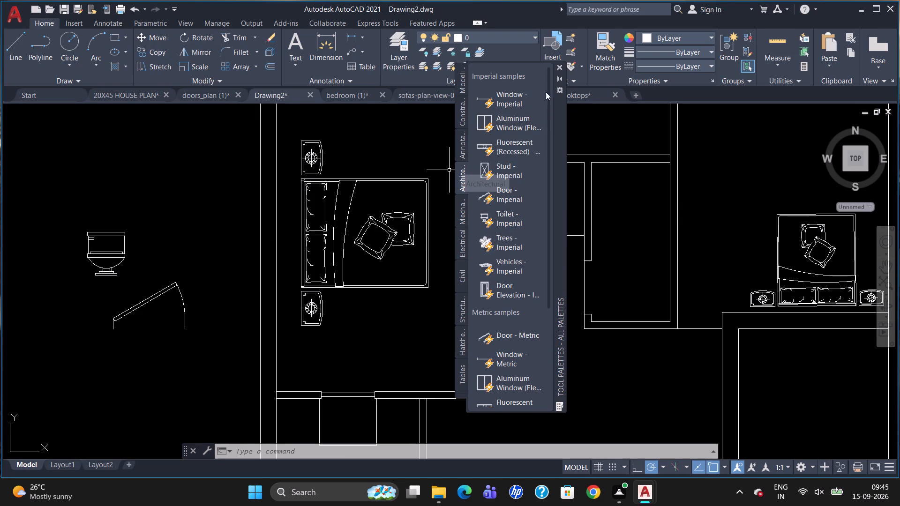
click(559, 63)
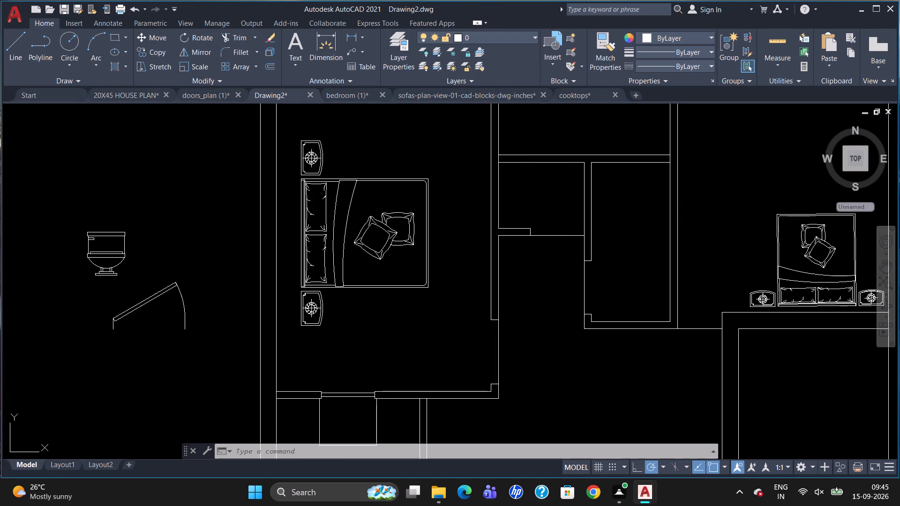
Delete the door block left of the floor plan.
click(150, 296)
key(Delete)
Set the toilet block's displayed view to Round (Plan).
click(107, 272)
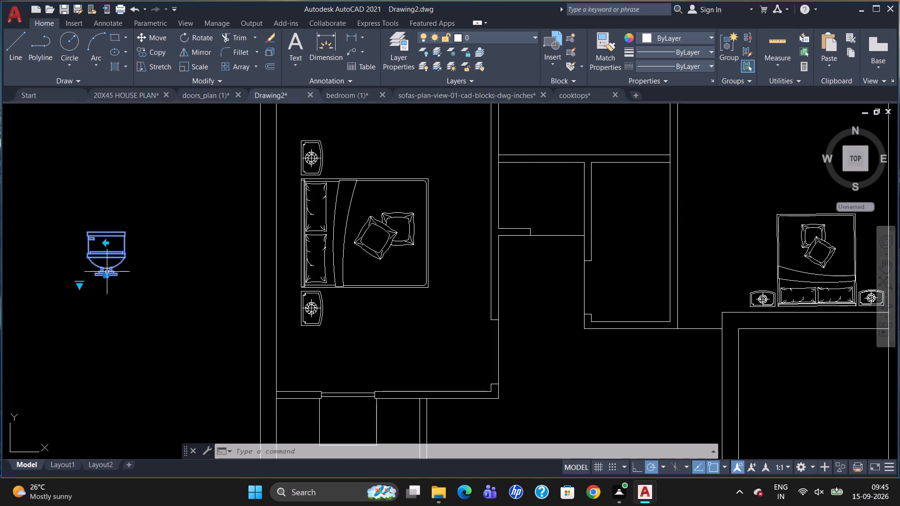
click(80, 285)
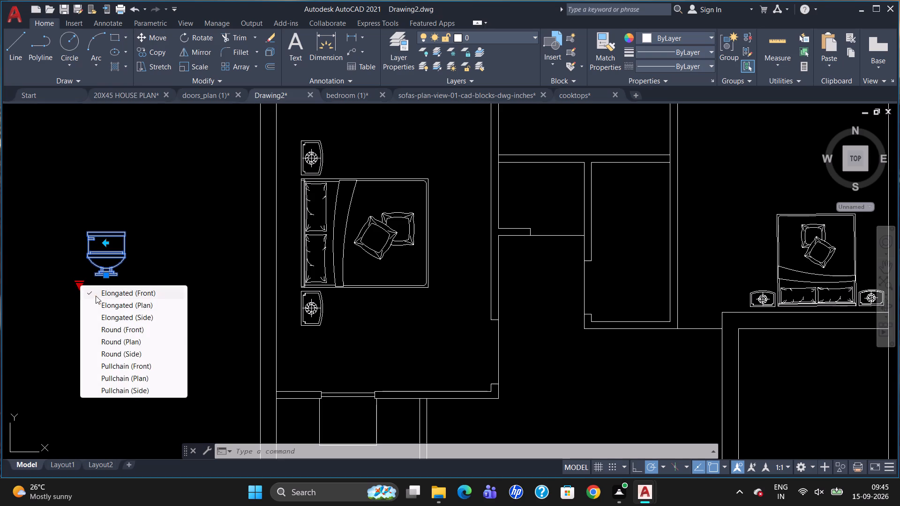
click(112, 340)
key(Escape)
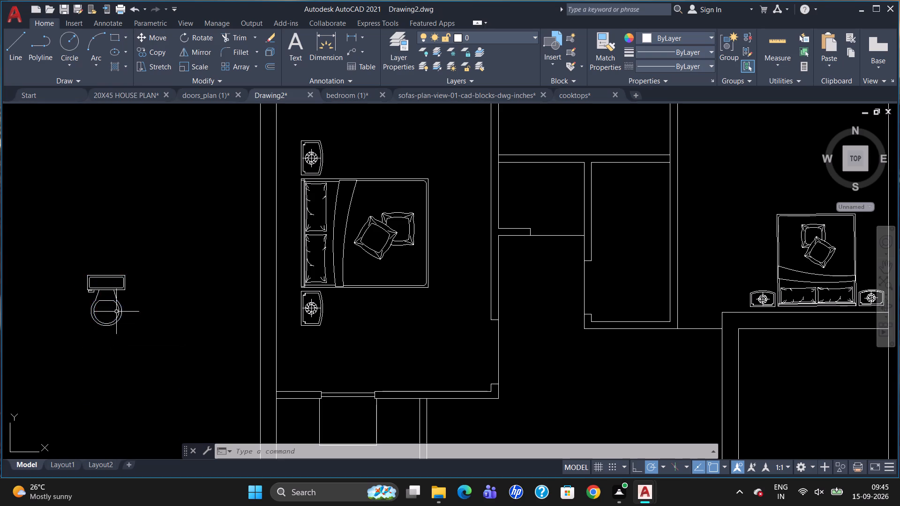
Rotate the toilet 90° about its tank's right end so that the bowl points right.
click(118, 290)
key(r)
key(o)
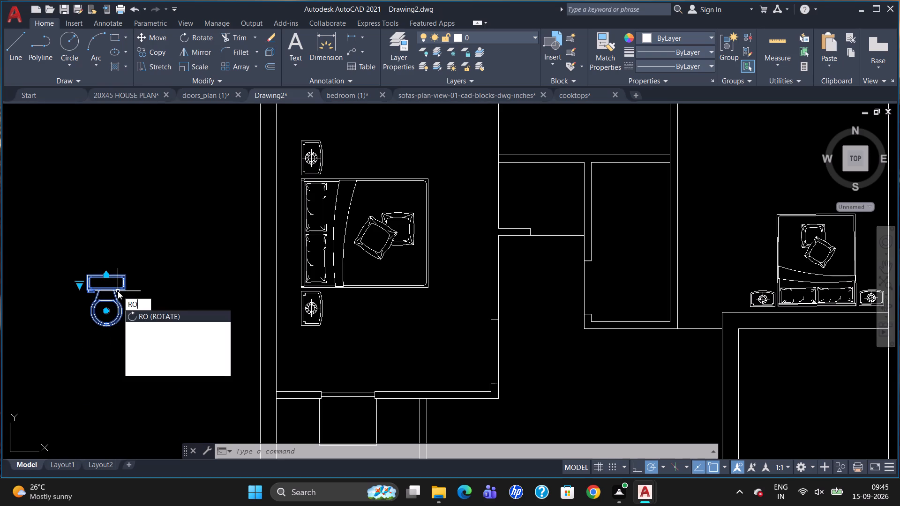
key(Return)
click(125, 286)
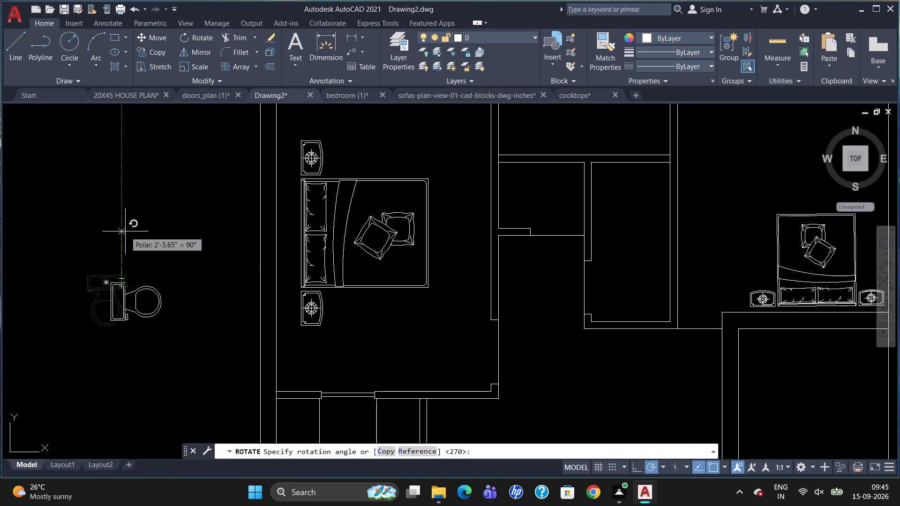
click(123, 224)
Scale the toilet down freehand from a base point near its bowl.
click(124, 303)
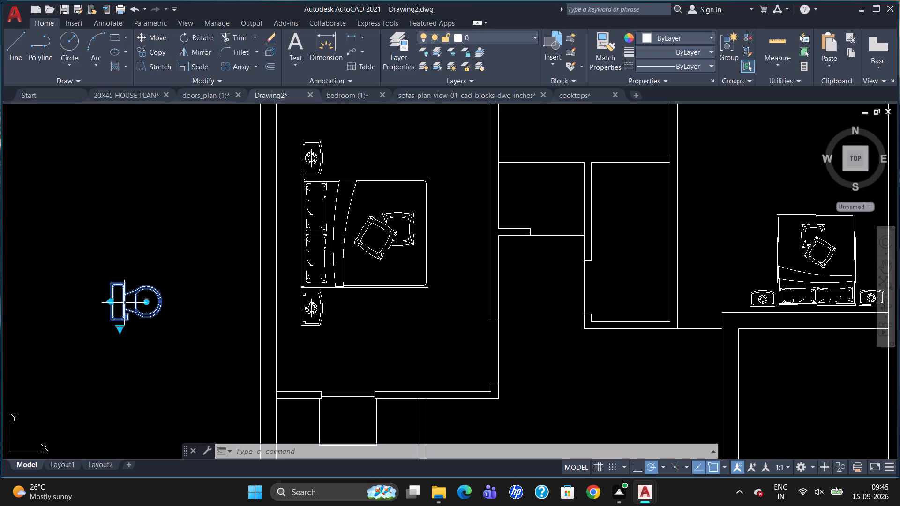
key(s)
key(c)
key(Return)
click(160, 294)
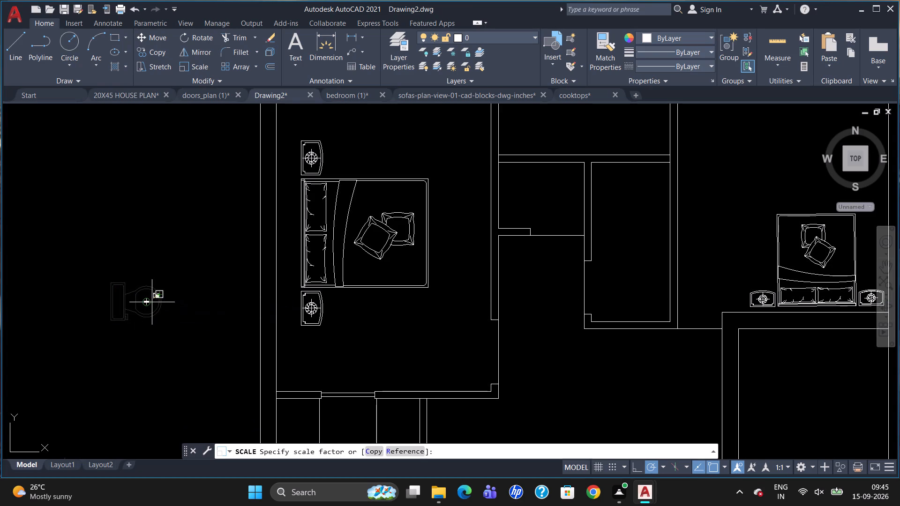
click(150, 304)
Enlarge the toilet freehand from a base point just below and right of its bowl.
scroll(161, 298, up, 1)
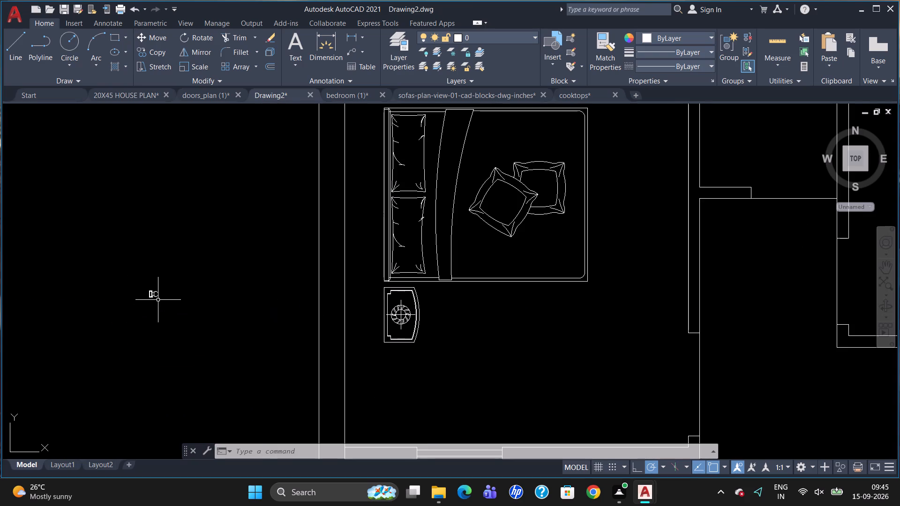
click(151, 294)
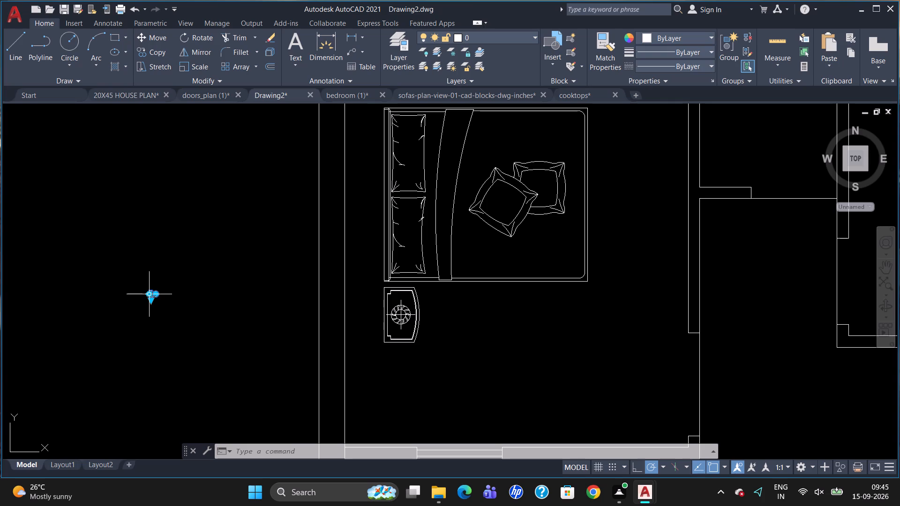
key(s)
key(c)
key(Return)
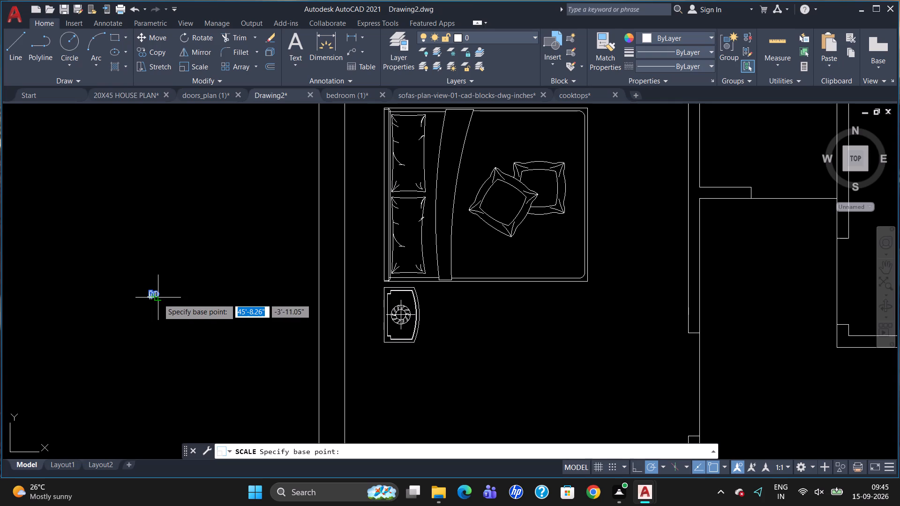
click(158, 298)
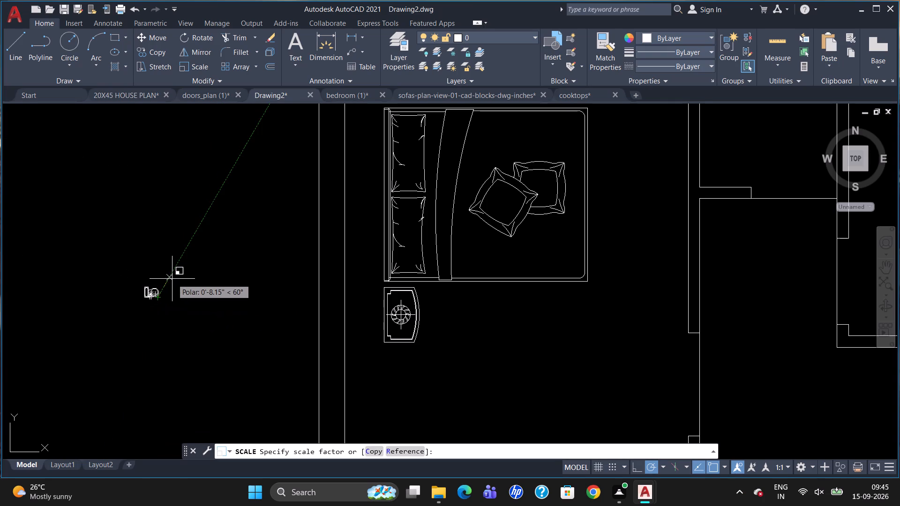
click(174, 279)
Move the toilet into the small bathroom beside the left bedroom, with its tank against the room's left wall.
click(152, 295)
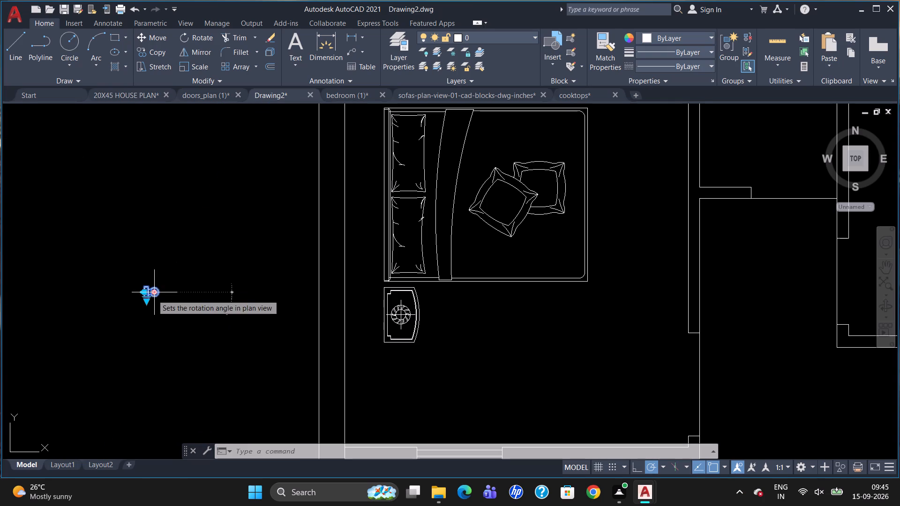
key(m)
key(Return)
drag(152, 296, 170, 294)
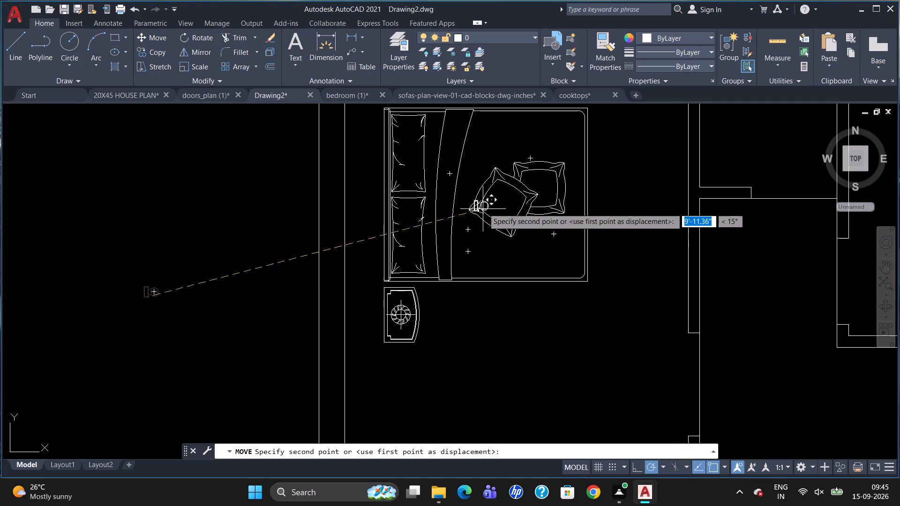
scroll(491, 246, down, 2)
scroll(582, 194, up, 4)
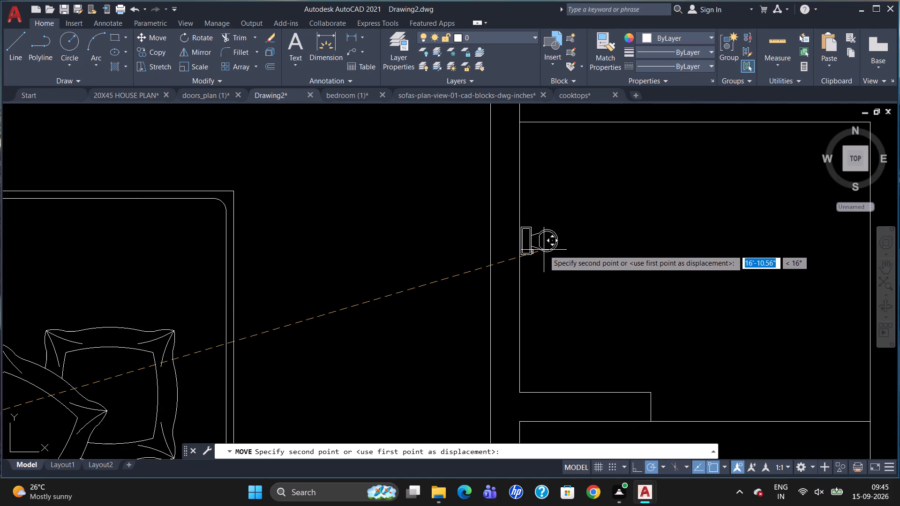
scroll(544, 249, up, 1)
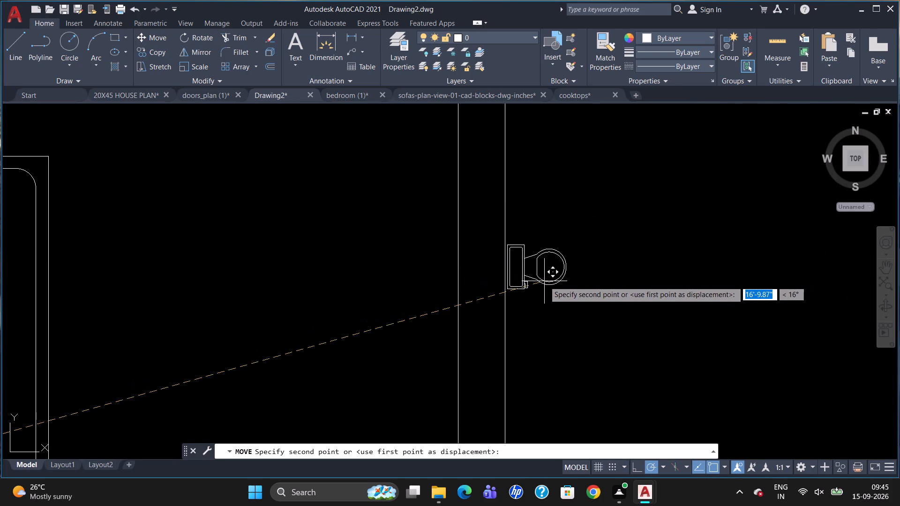
click(543, 279)
Scale the toilet up by a factor of about 1.9 from its tank's lower corner at the bathroom's left wall.
click(526, 276)
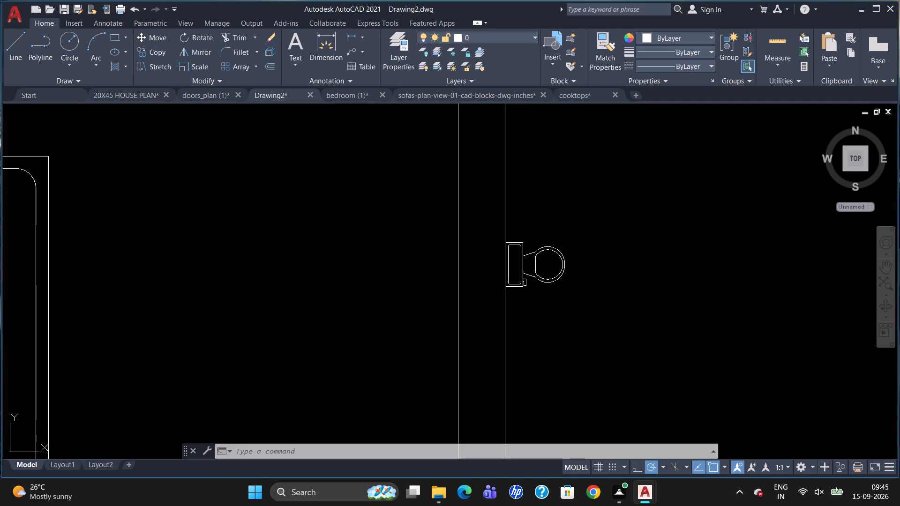
text(SC)
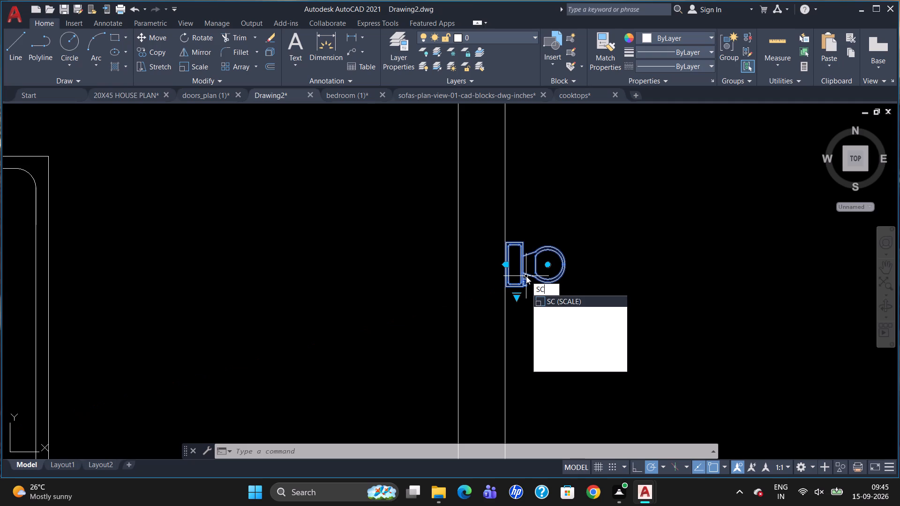
key(Return)
drag(504, 285, 511, 287)
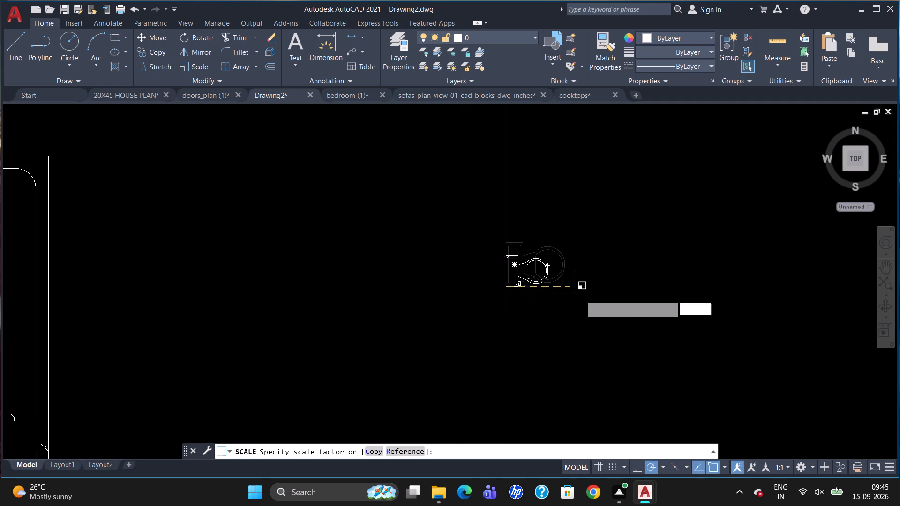
click(691, 278)
scroll(516, 257, down, 3)
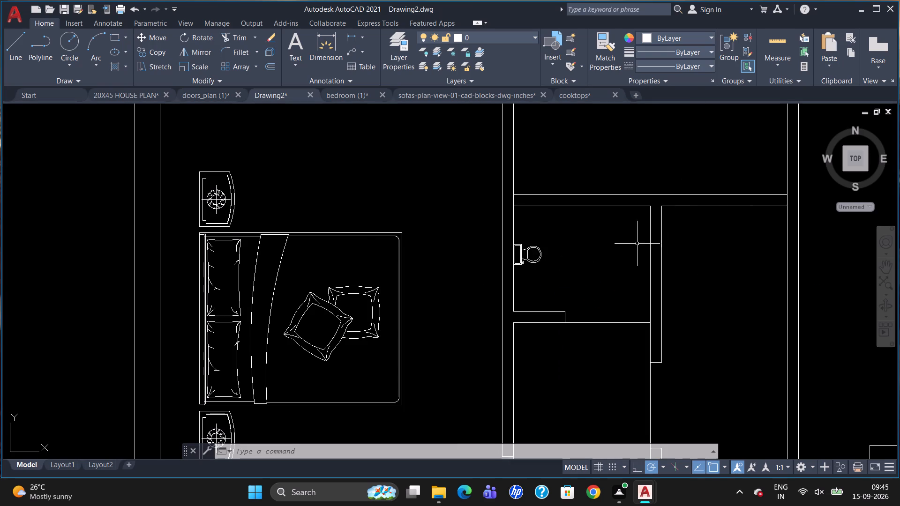
Draw a horizontal line across the long room below the right bedroom, 3' below its top wall.
scroll(639, 240, down, 1)
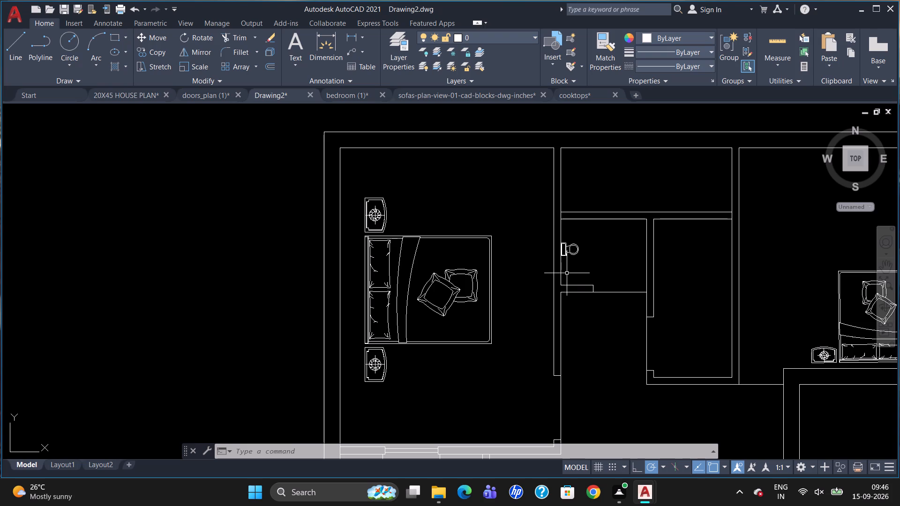
scroll(540, 205, down, 2)
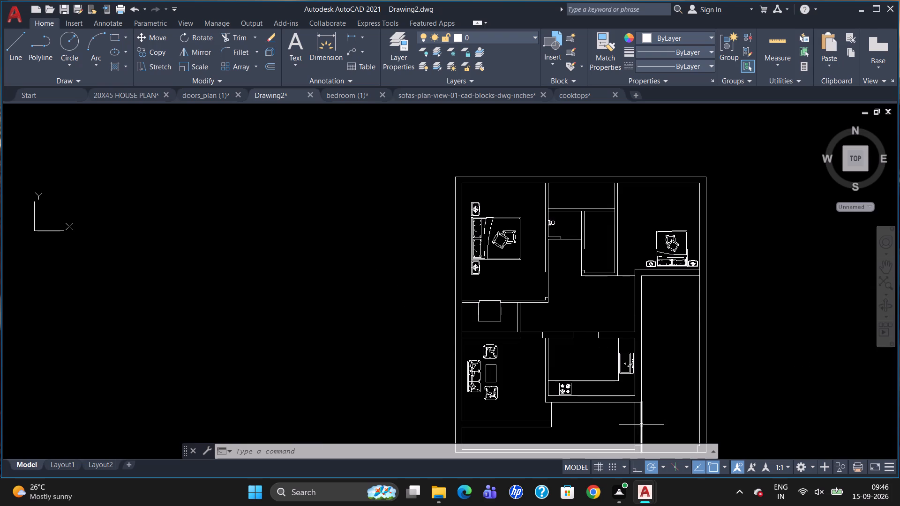
scroll(617, 250, down, 1)
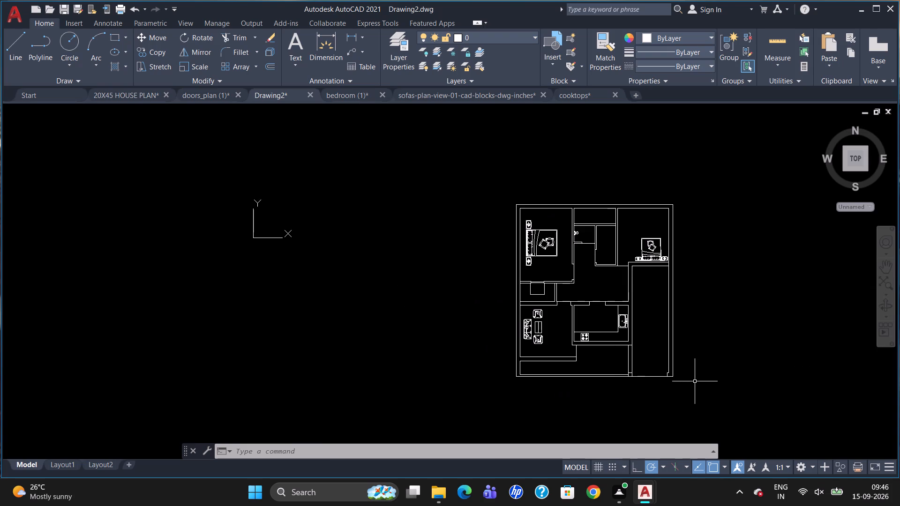
scroll(654, 253, up, 2)
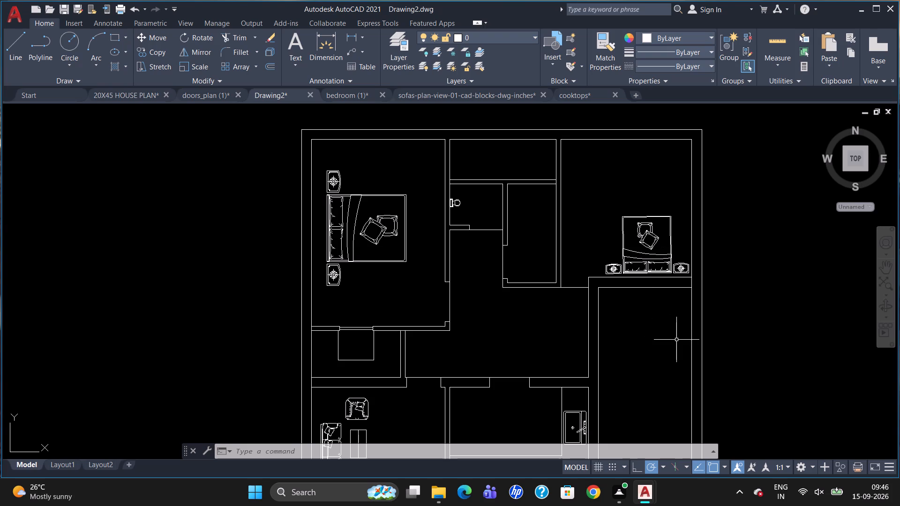
key(l)
key(Return)
text(TK)
key(Return)
drag(690, 285, 691, 291)
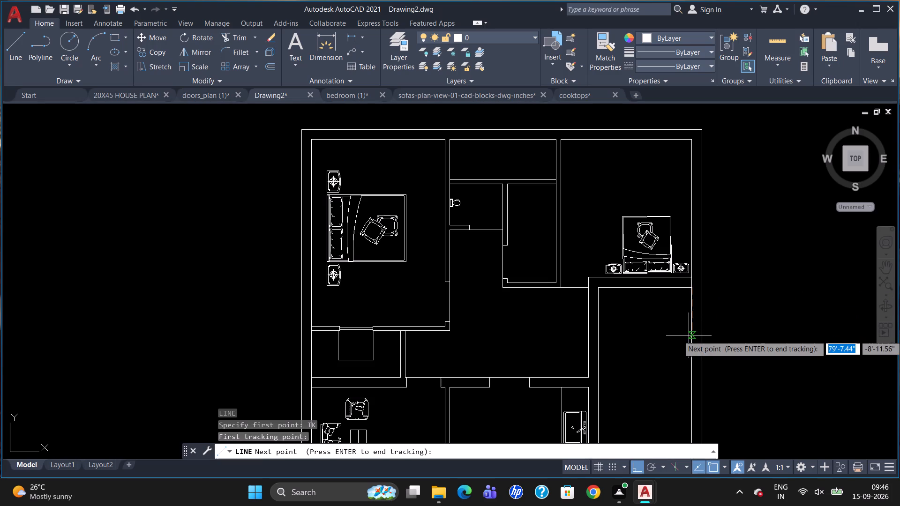
text(3')
key(Return)
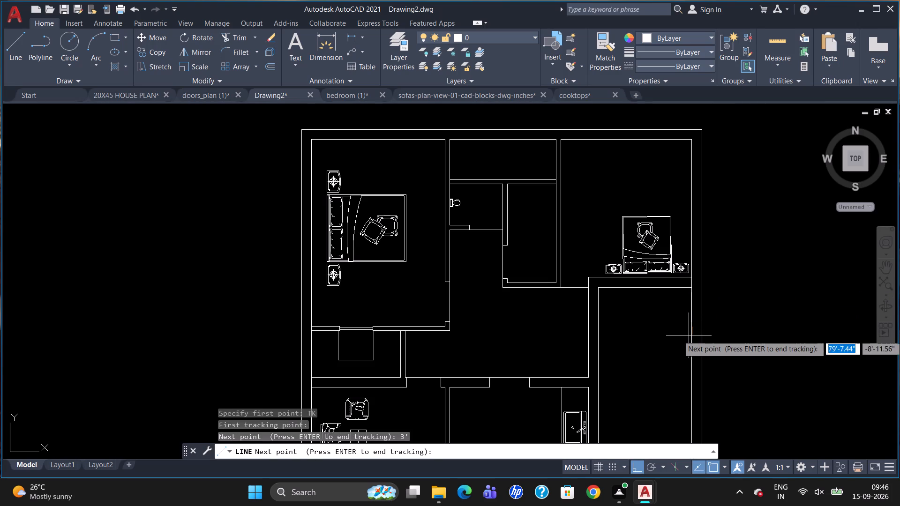
key(Return)
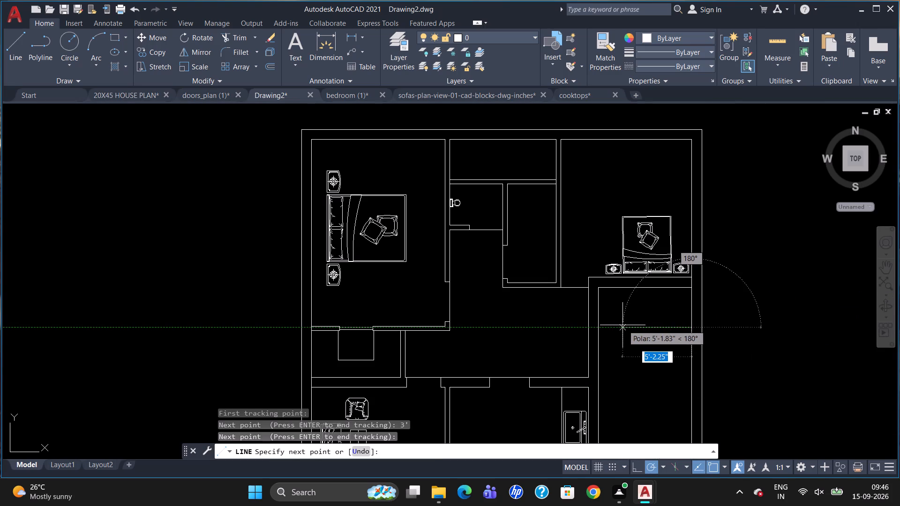
click(598, 328)
key(Escape)
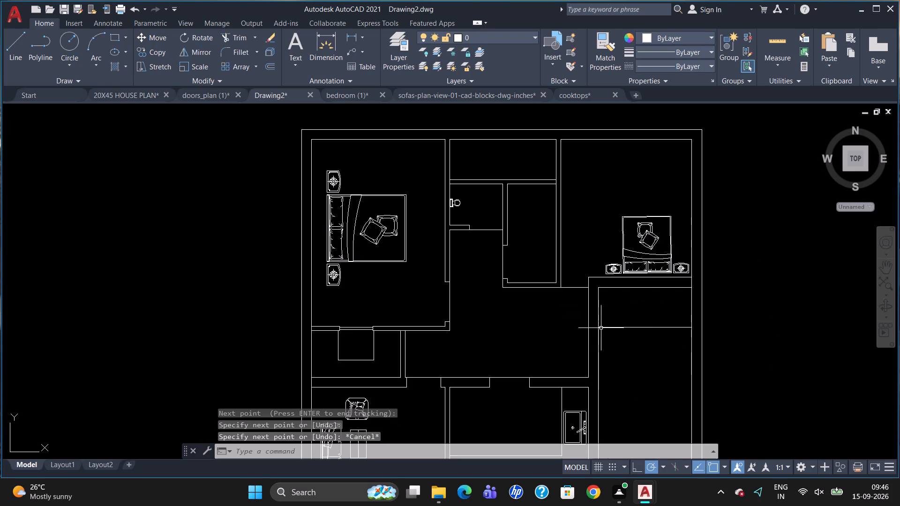
Trim the short inner line of the right outer wall where the right bedroom's bottom wall meets it.
scroll(714, 240, down, 1)
scroll(717, 282, up, 1)
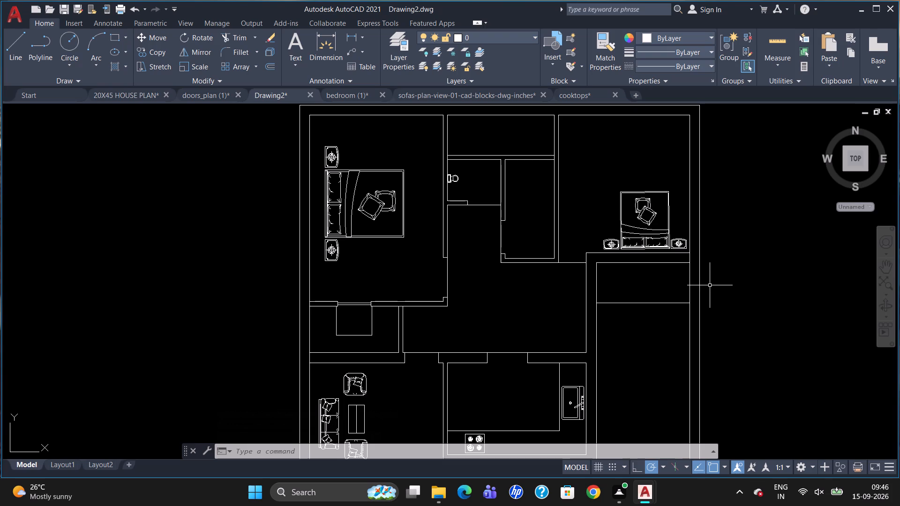
key(t)
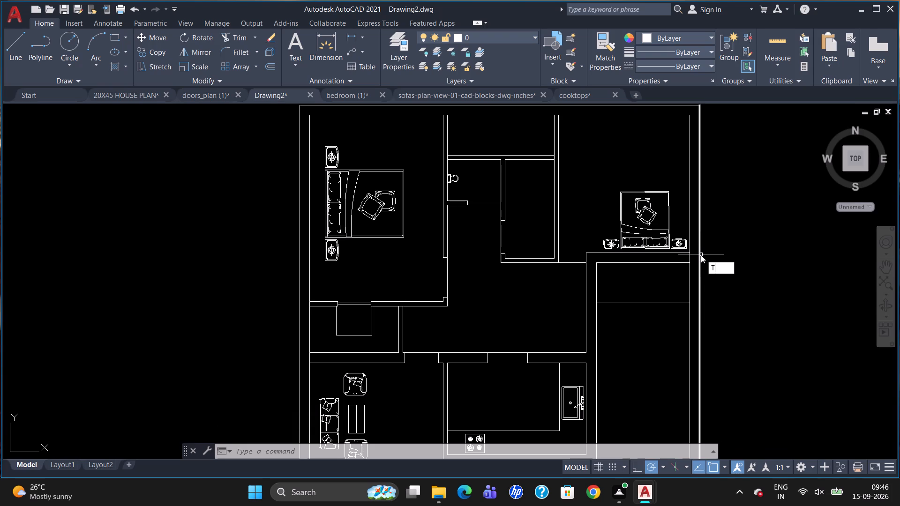
key(r)
key(Return)
key(Return)
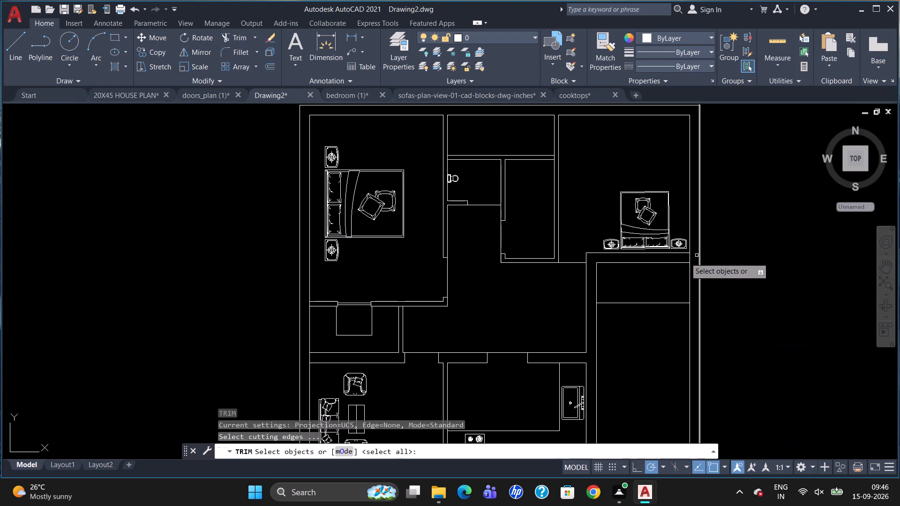
click(690, 259)
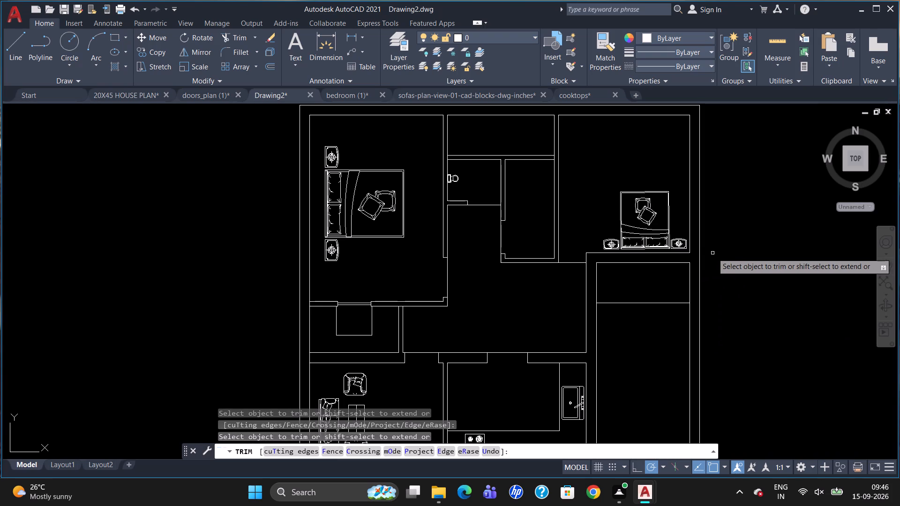
key(Escape)
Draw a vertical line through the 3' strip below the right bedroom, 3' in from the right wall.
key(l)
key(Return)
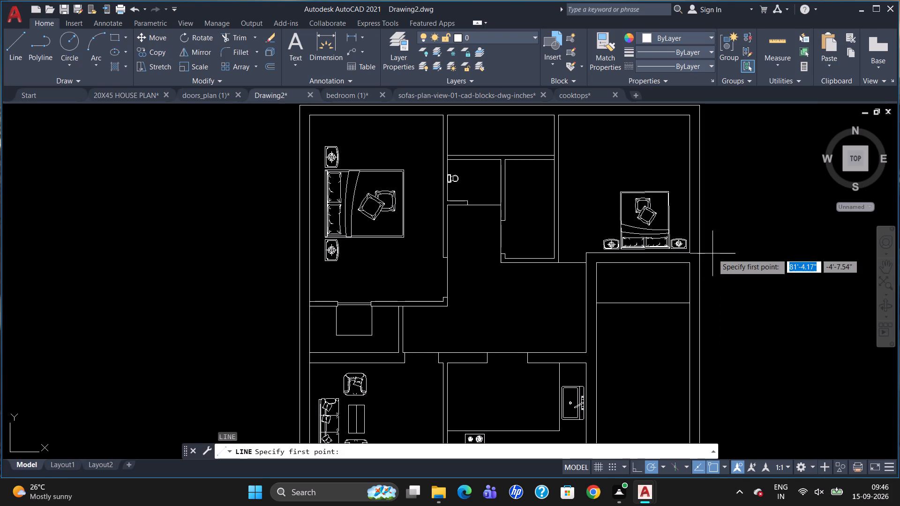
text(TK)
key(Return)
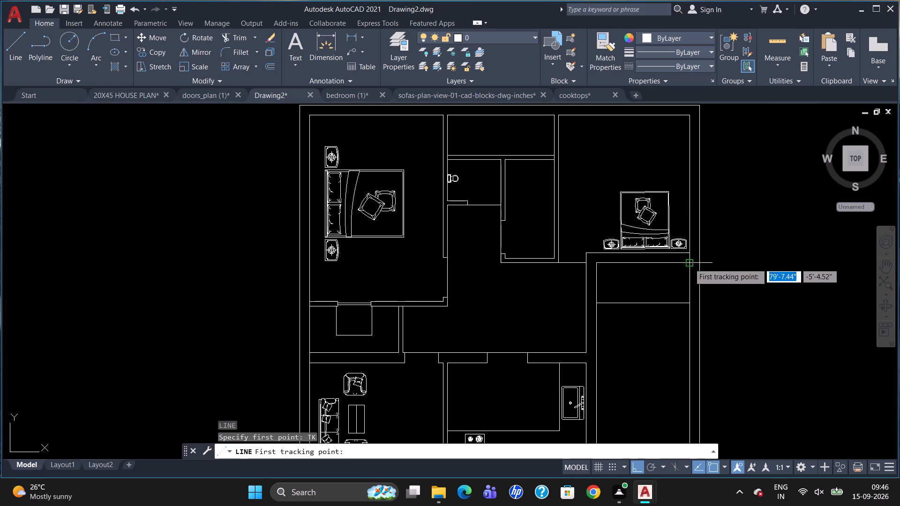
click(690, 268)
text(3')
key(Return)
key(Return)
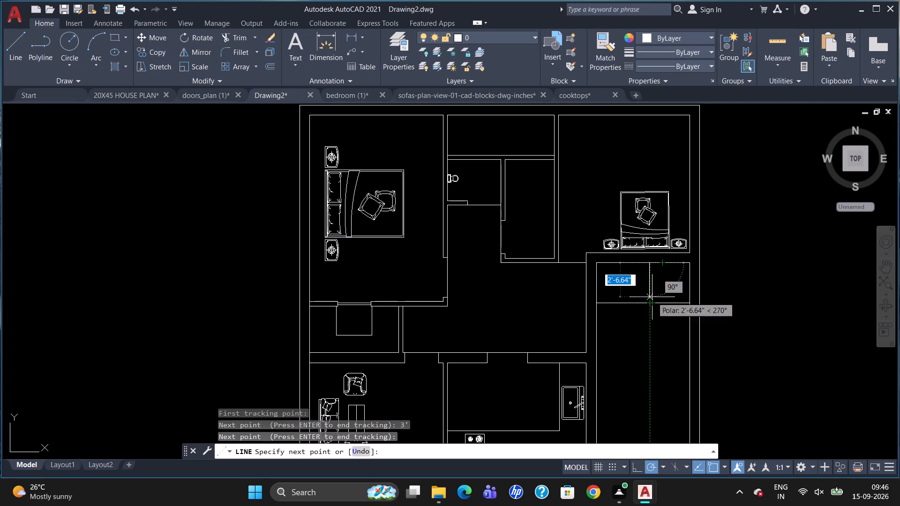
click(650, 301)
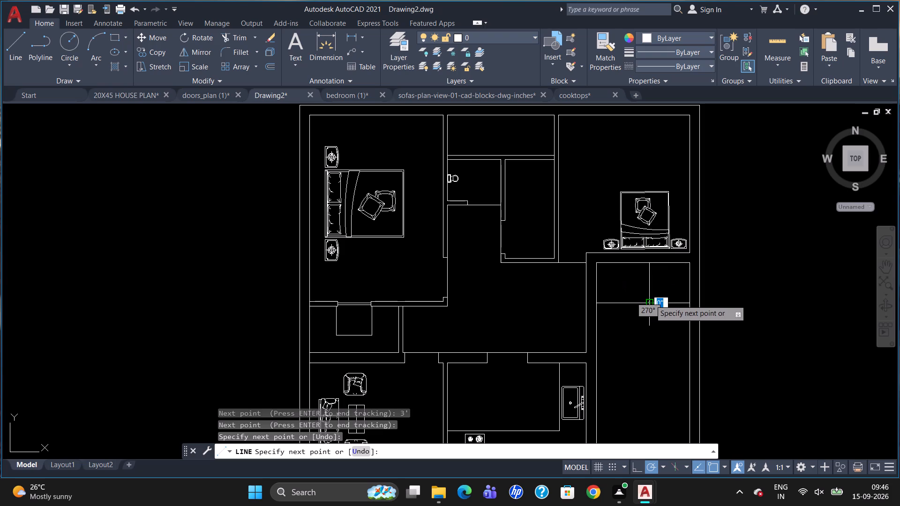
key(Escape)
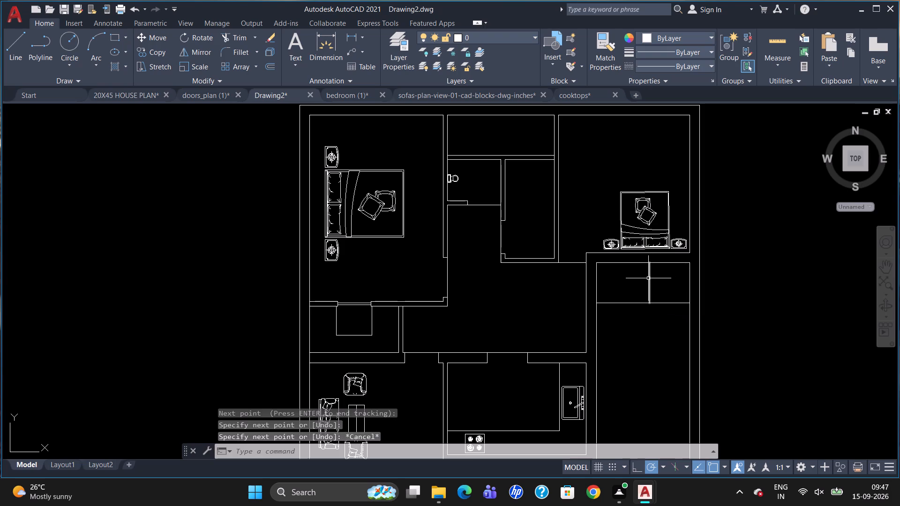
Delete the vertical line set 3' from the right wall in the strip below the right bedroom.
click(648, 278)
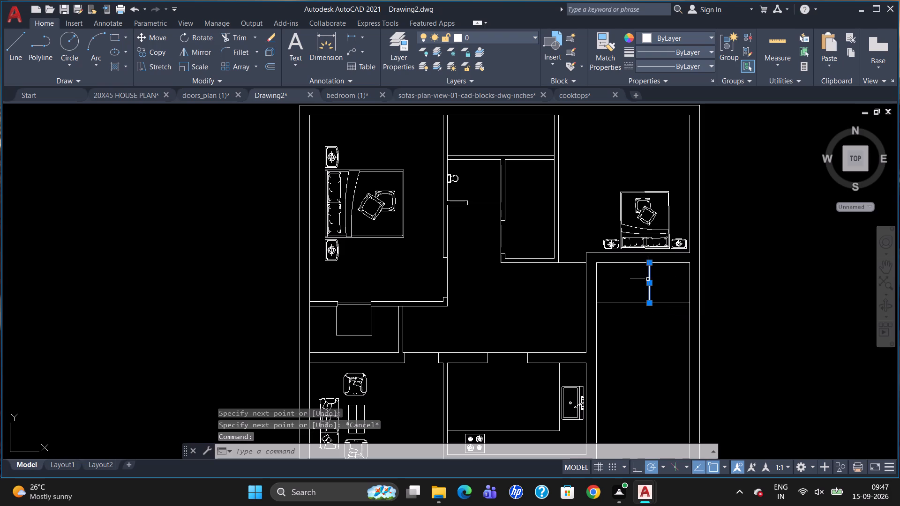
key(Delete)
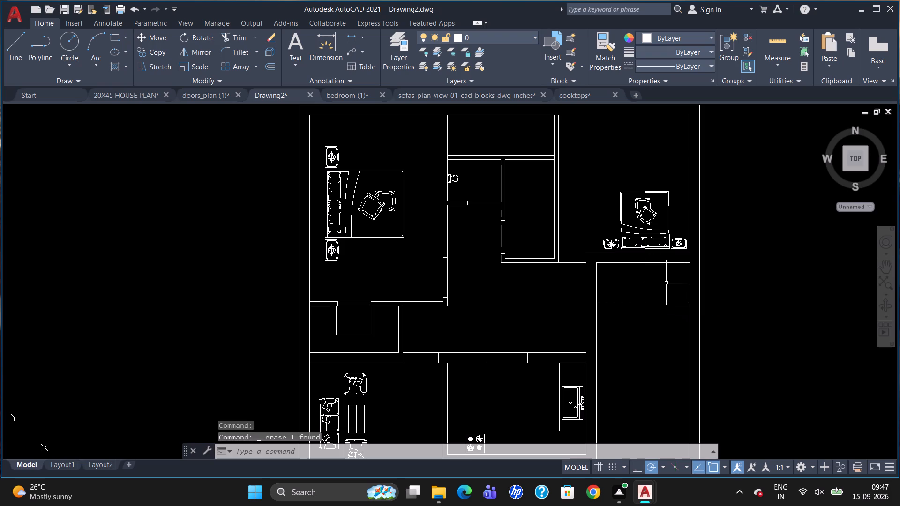
Draw a vertical line through the 3' strip below the right bedroom, 2' in from the right wall.
key(l)
key(Return)
key(t)
key(k)
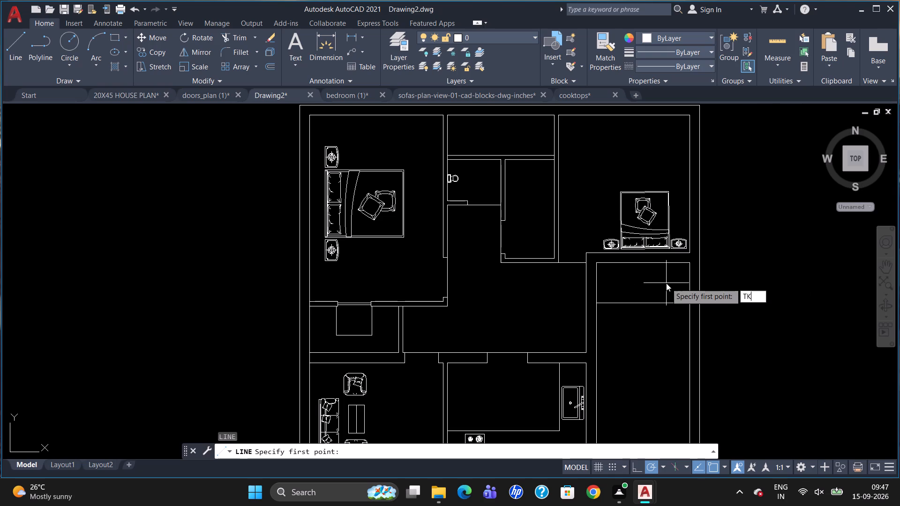
key(Return)
click(686, 267)
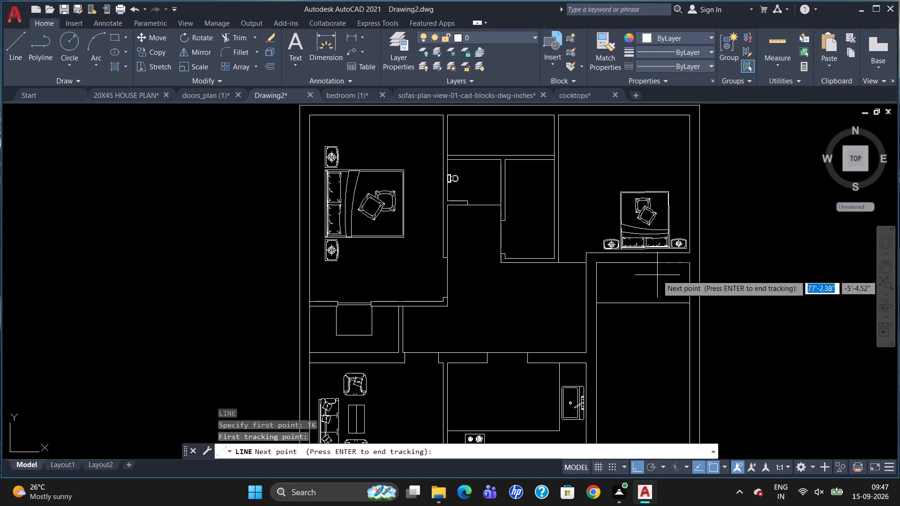
key(2)
key(apostrophe)
key(Return)
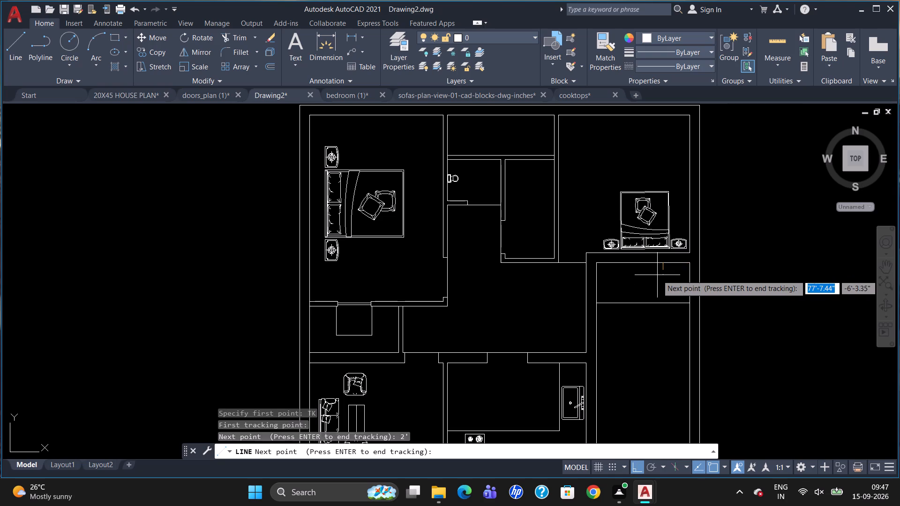
key(Return)
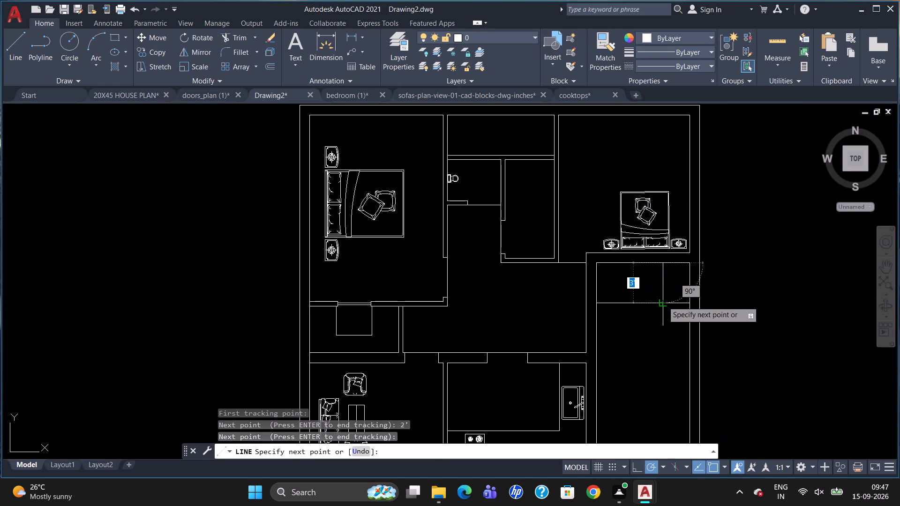
click(663, 301)
key(Escape)
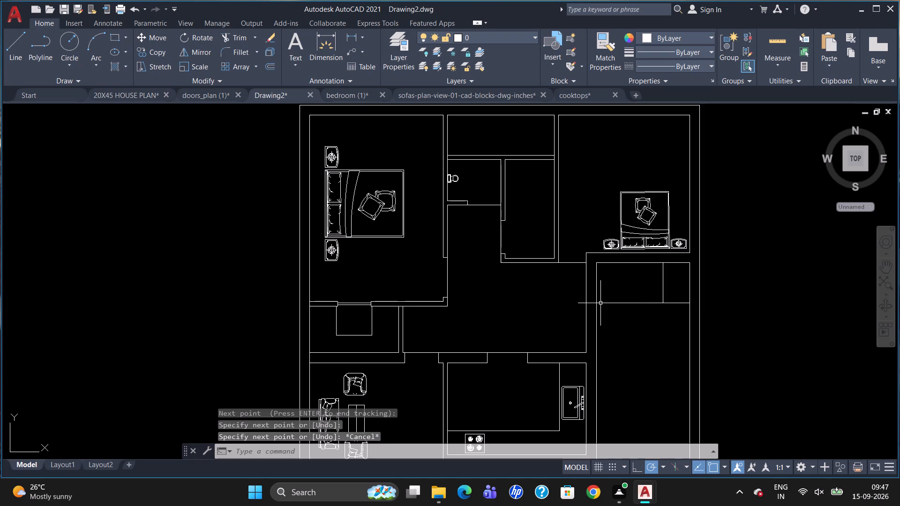
Draw a second vertical line through the same strip, 2' in from the room's left wall.
key(l)
key(Return)
text(TK)
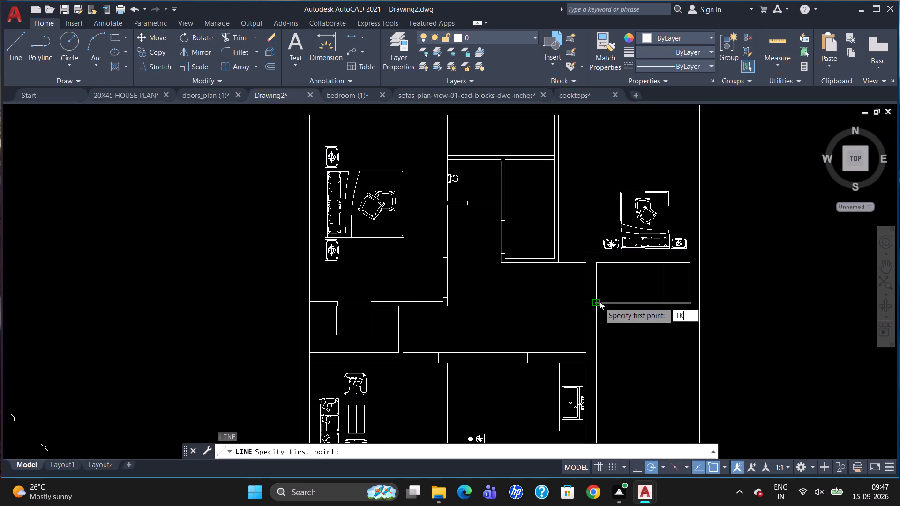
key(apostrophe)
key(BackSpace)
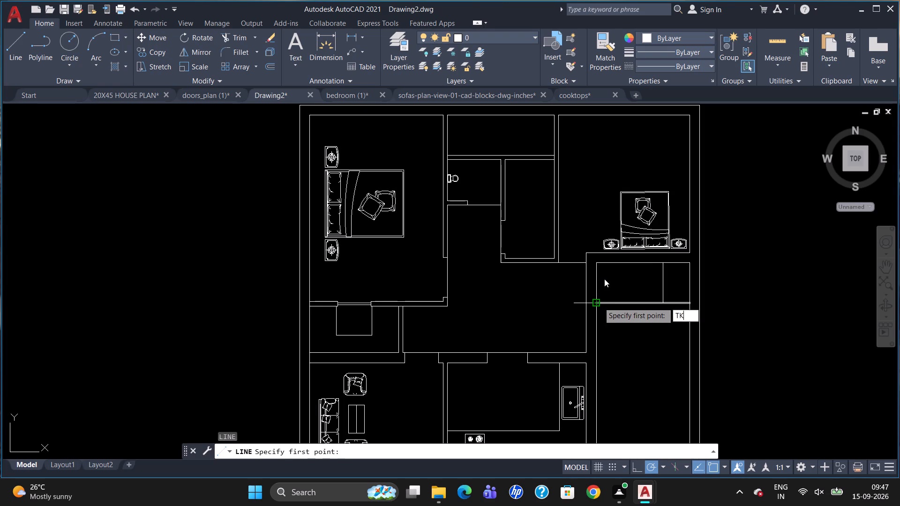
key(Return)
click(599, 267)
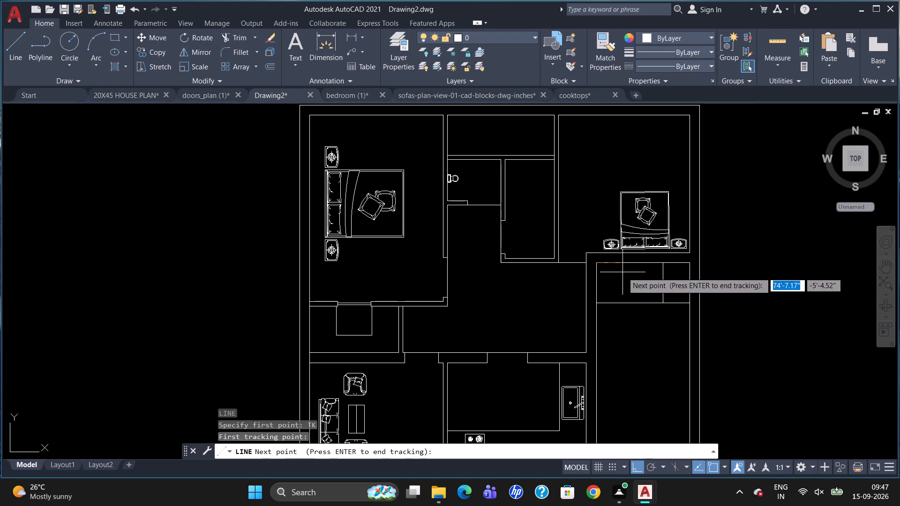
text(2')
key(Return)
key(Return)
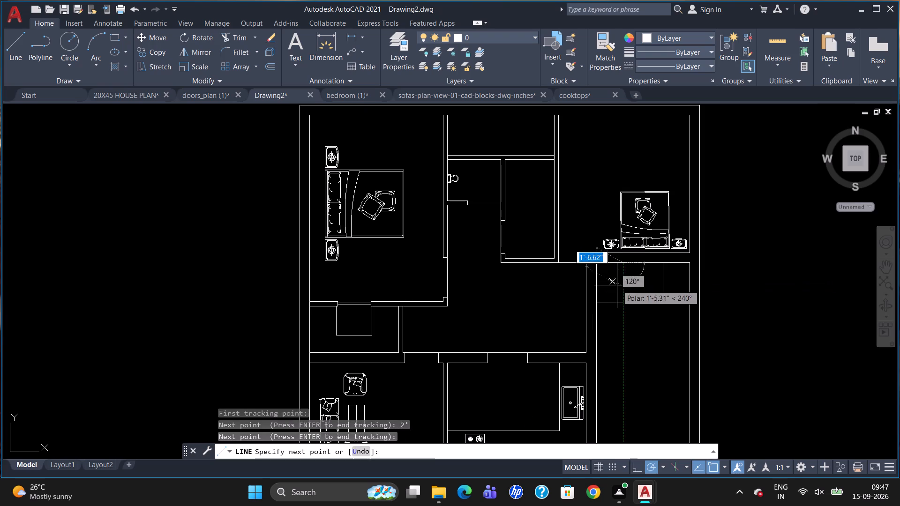
click(622, 304)
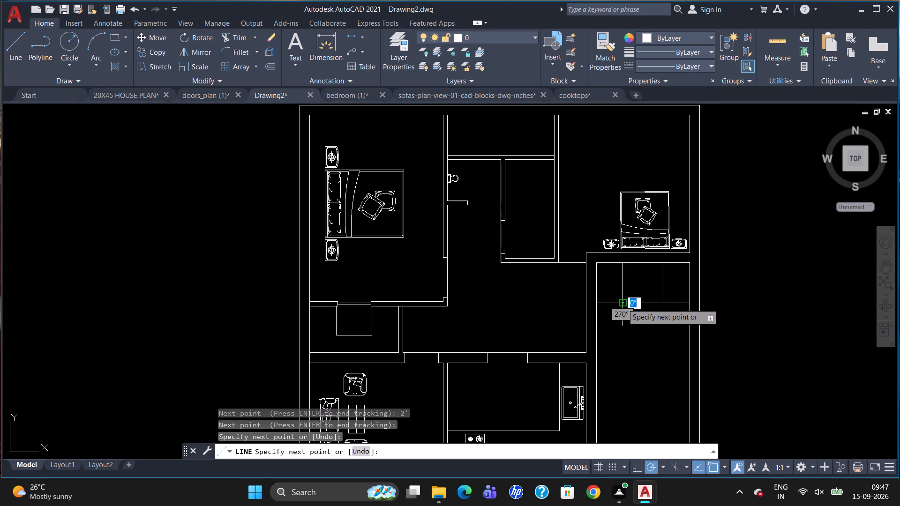
key(Escape)
Draw a horizontal line across the long right-hand room, wall to wall, about 6'-4" below the divided strip.
scroll(655, 256, down, 2)
scroll(644, 280, up, 1)
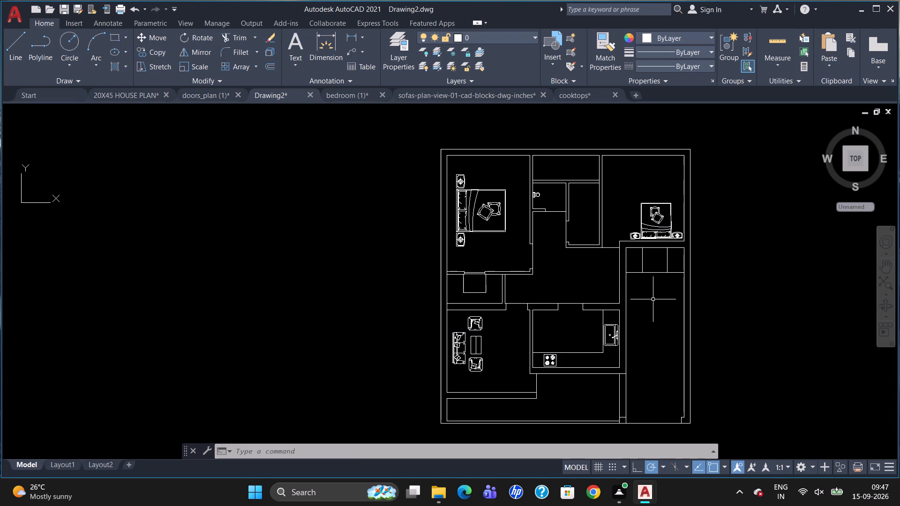
key(l)
key(Return)
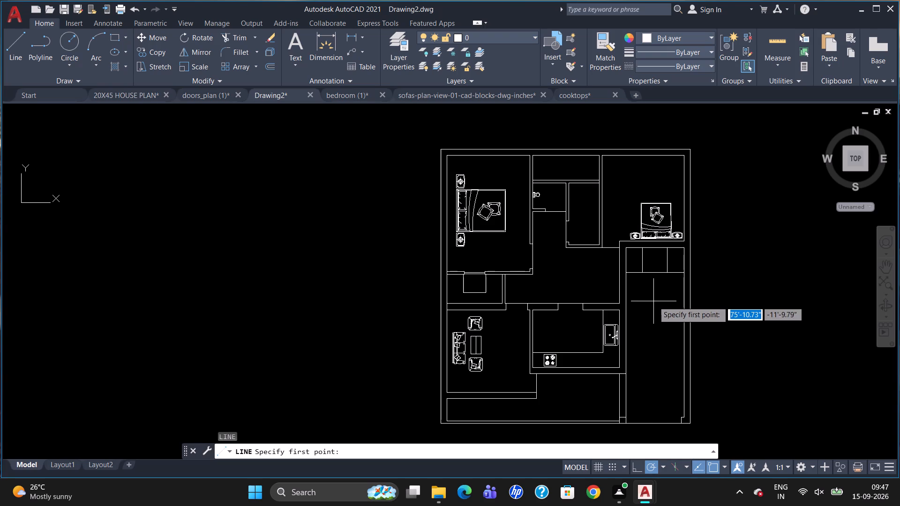
click(630, 326)
click(685, 327)
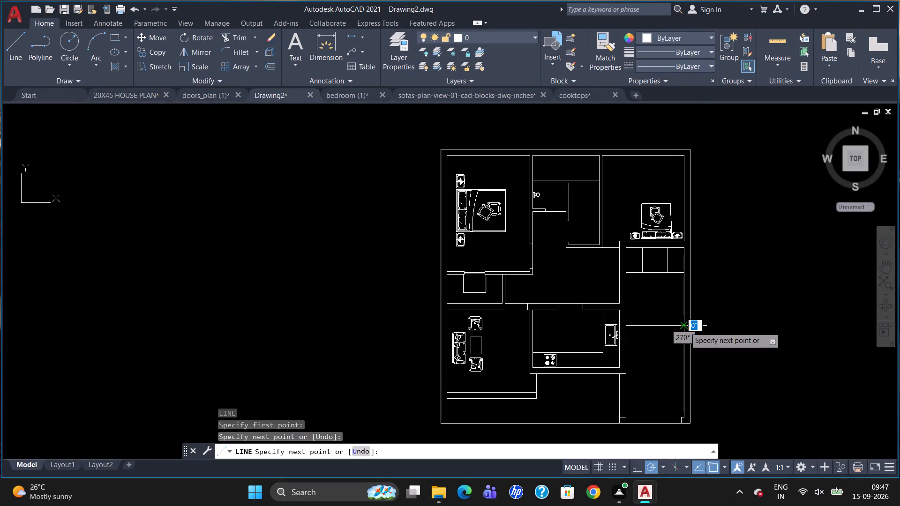
key(Escape)
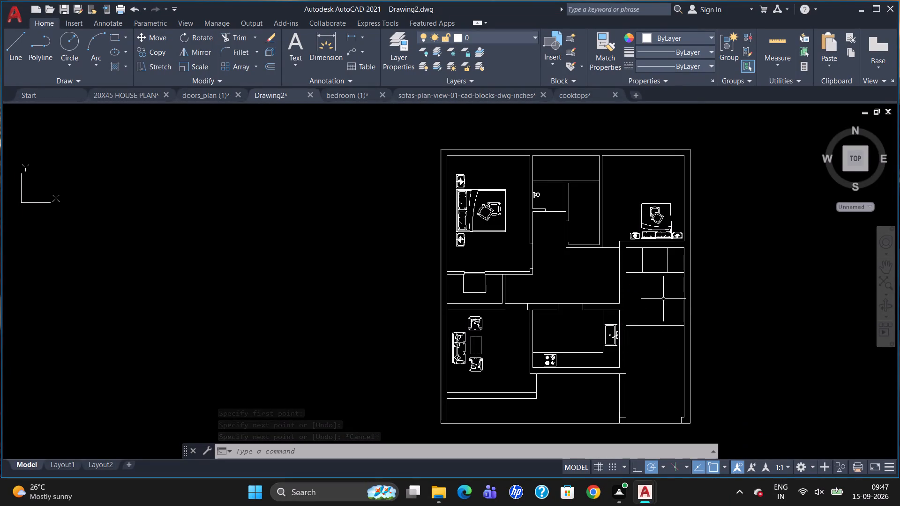
Draw a vertical line about 6'-4" long from the strip's right divider down to the lower horizontal line.
key(l)
key(Return)
click(667, 274)
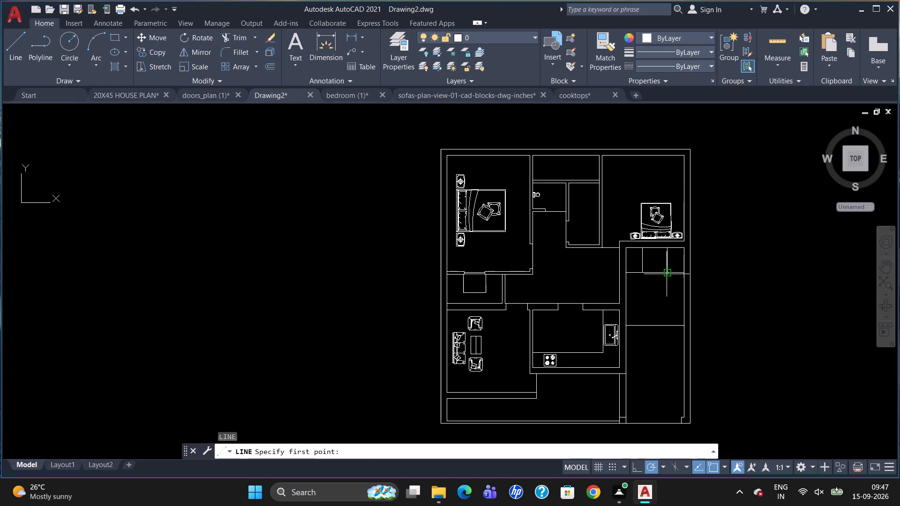
click(665, 324)
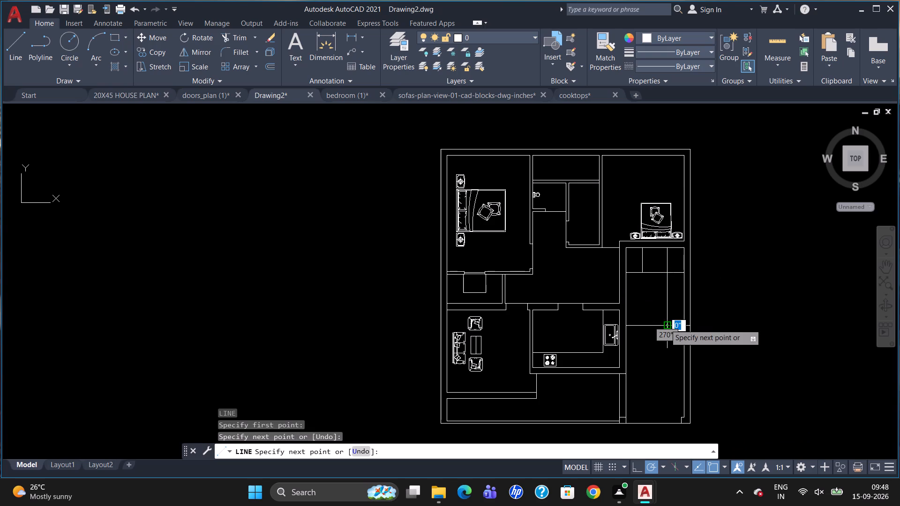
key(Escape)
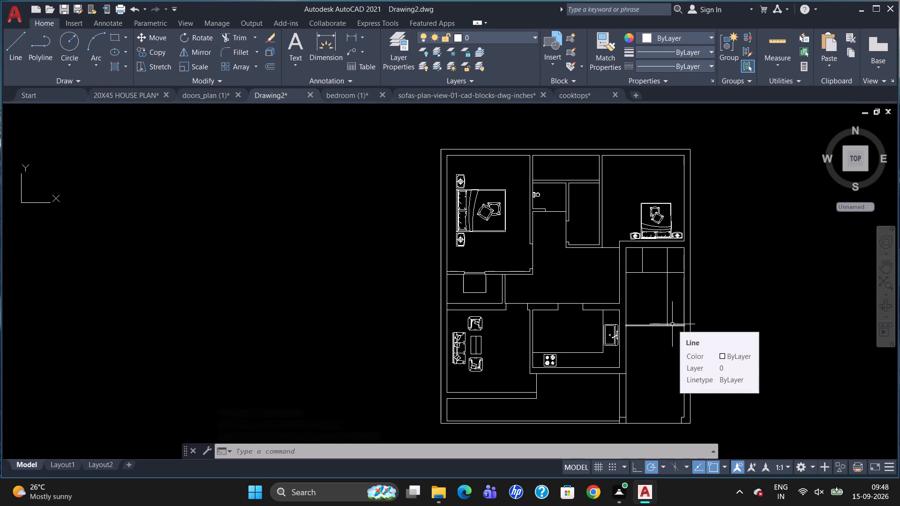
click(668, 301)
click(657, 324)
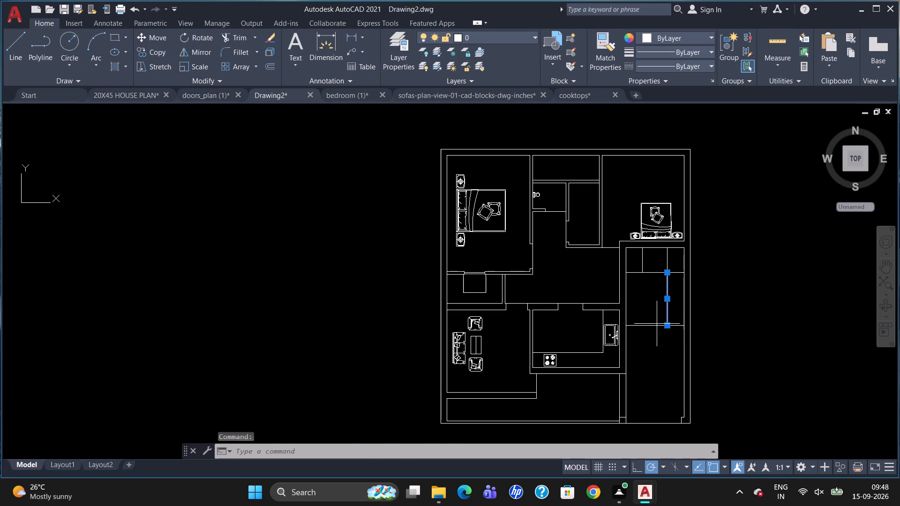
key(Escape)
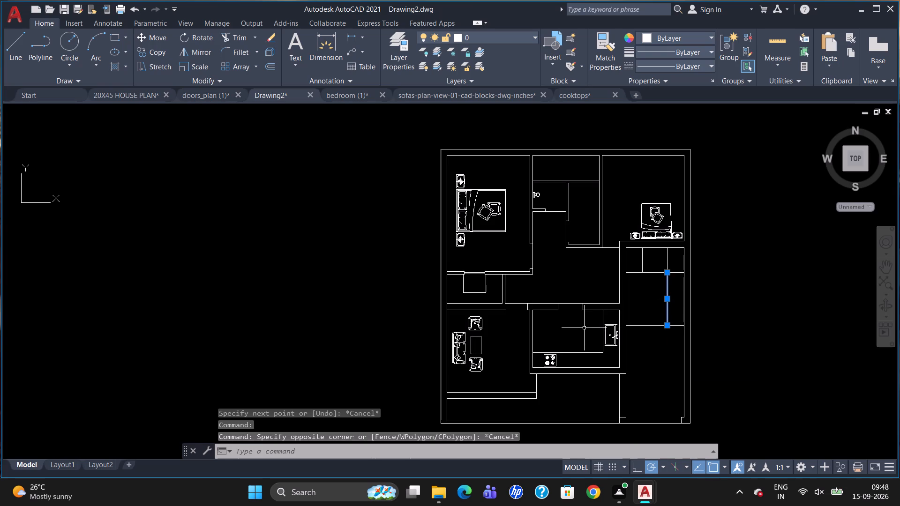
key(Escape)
Load the ISO dash linetype ACAD_ISO02W100 into the drawing.
text(LT)
key(Return)
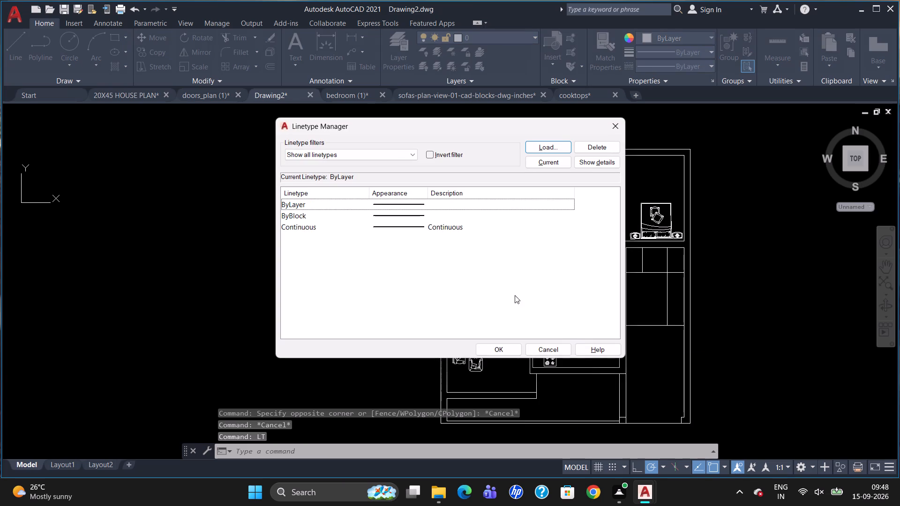
click(555, 148)
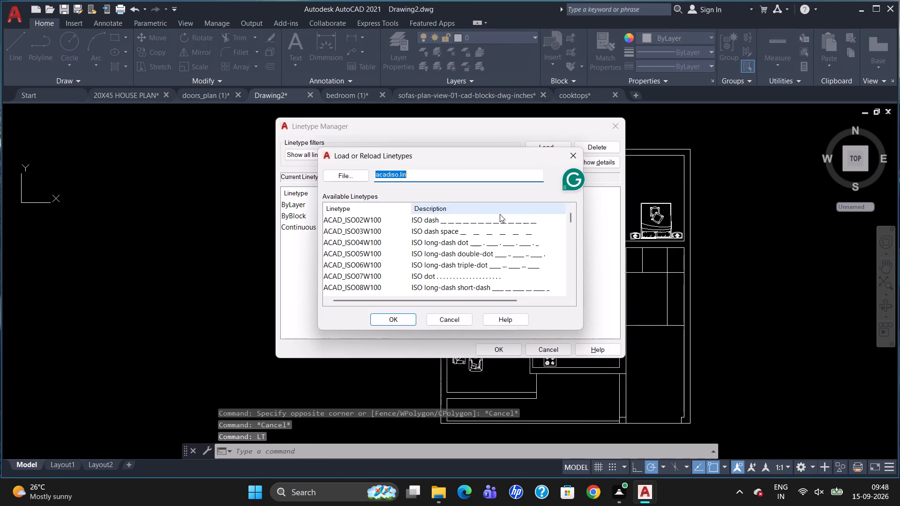
click(495, 221)
click(401, 317)
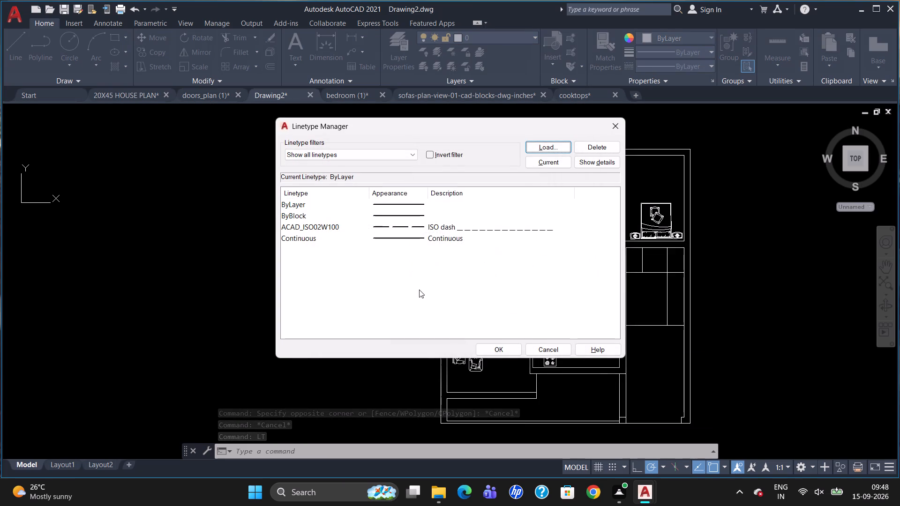
click(478, 230)
click(506, 349)
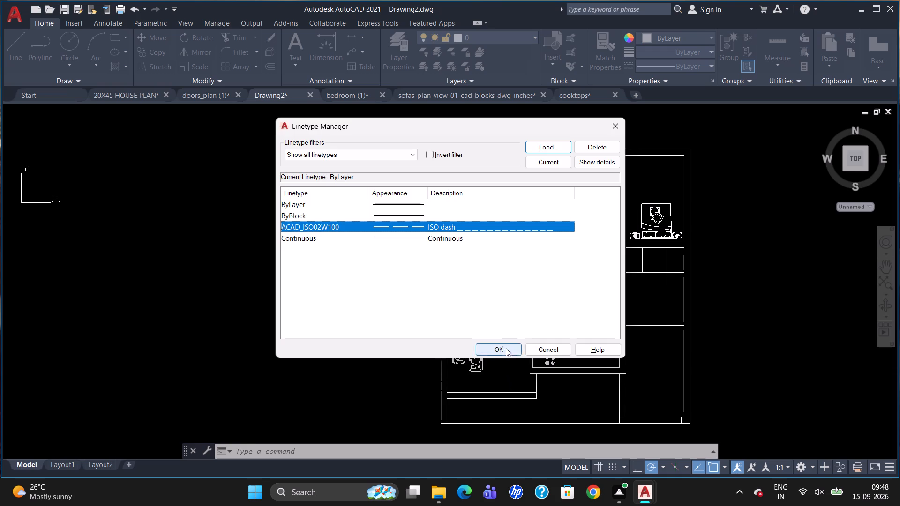
Change the linetype of the vertical and horizontal lines below the divided strip to ACAD_ISO02W100.
click(668, 293)
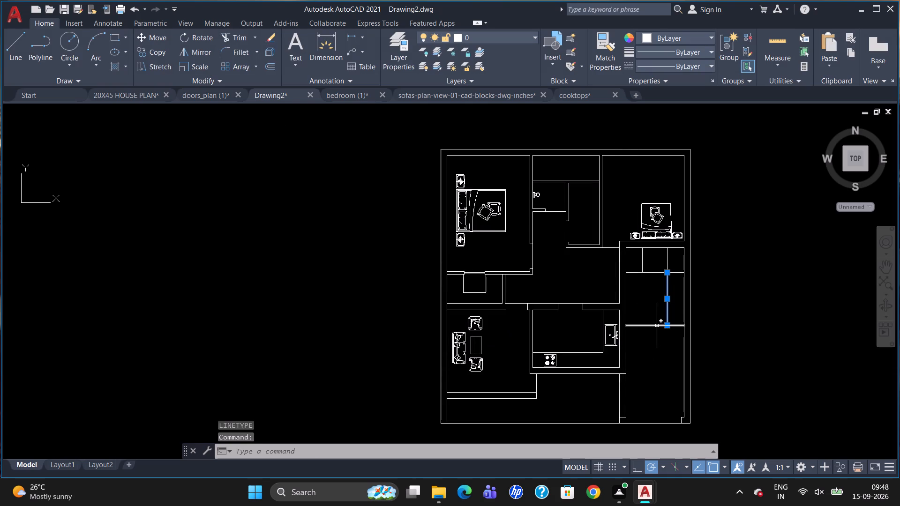
click(657, 326)
right_click(657, 326)
click(671, 308)
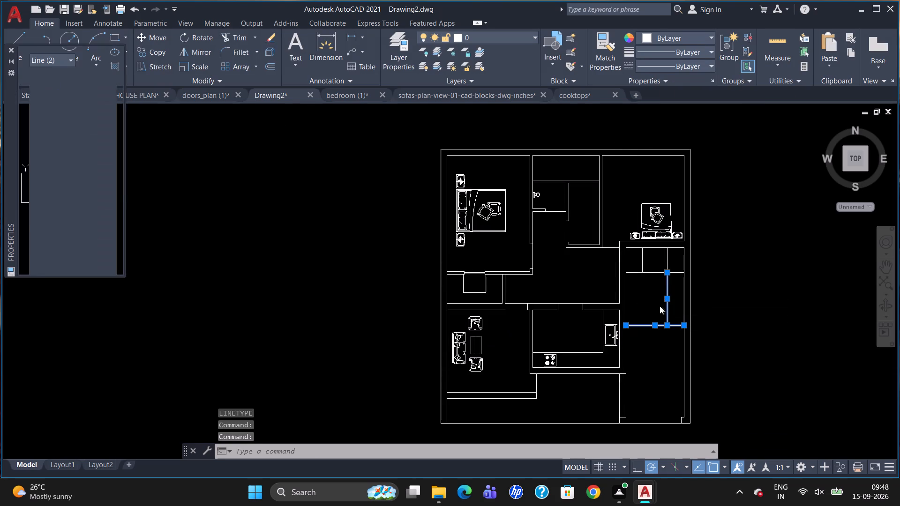
click(116, 113)
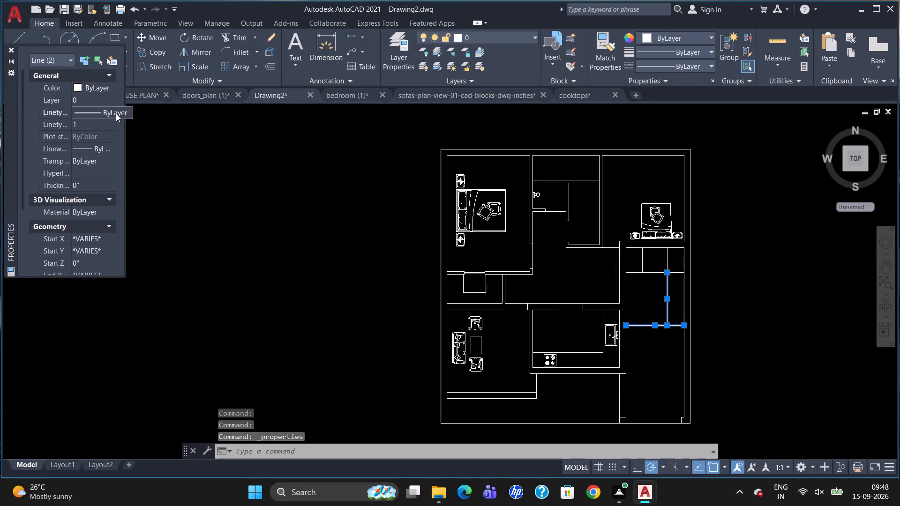
click(112, 115)
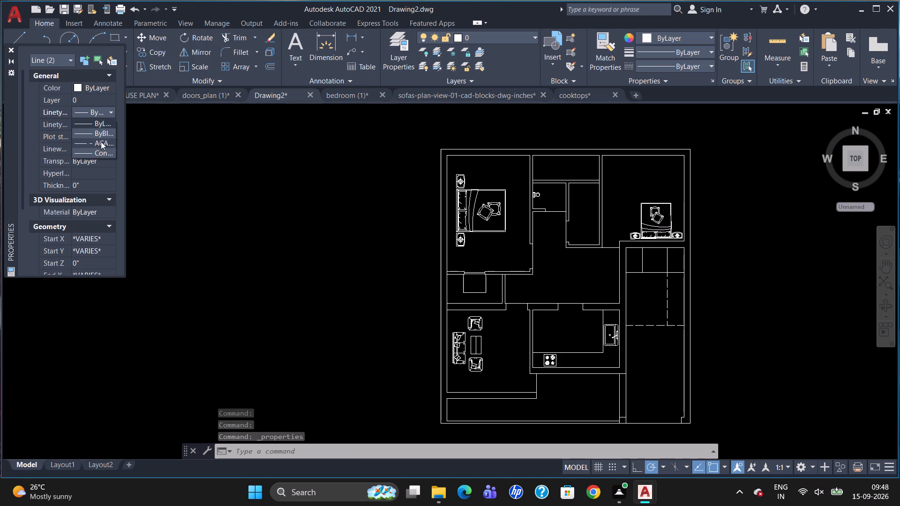
click(101, 141)
click(100, 126)
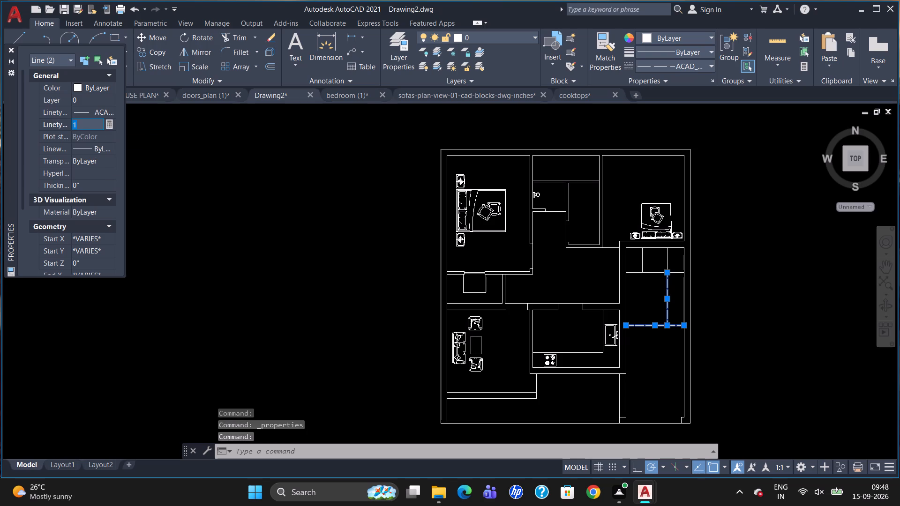
key(Escape)
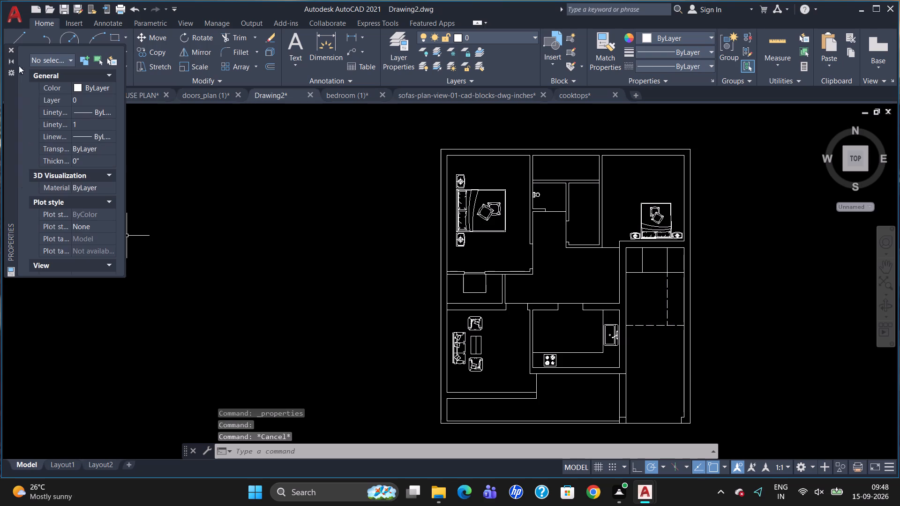
click(8, 47)
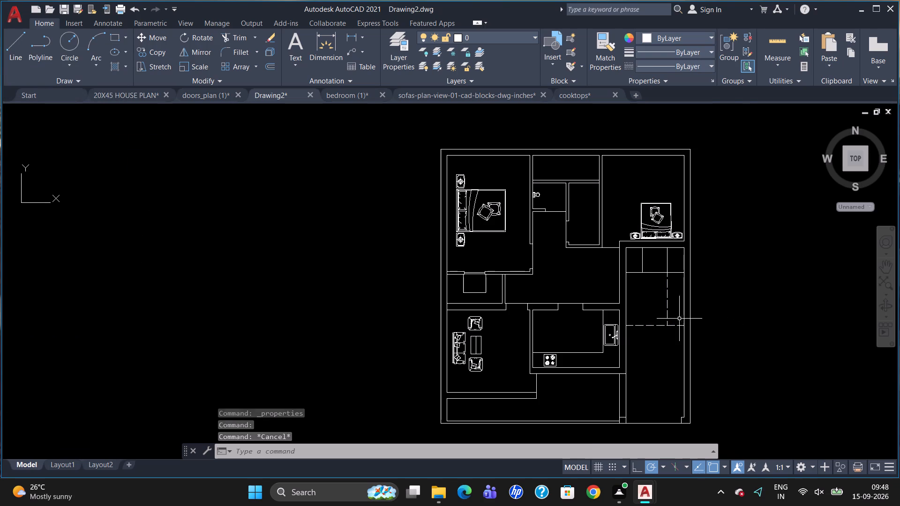
With ACAD_ISO02W100 as the current linetype, draw a line about 2' up from the dashed horizontal line, then across to the right wall.
scroll(682, 318, up, 1)
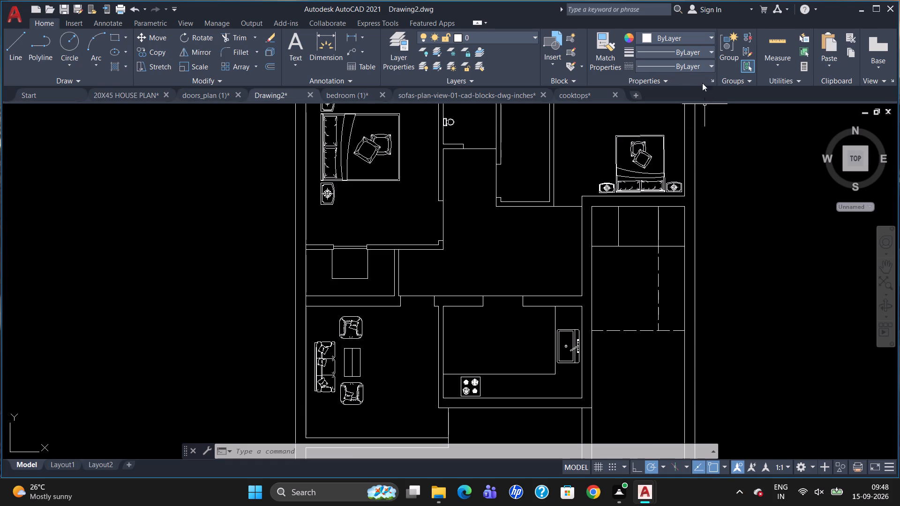
click(700, 68)
click(700, 103)
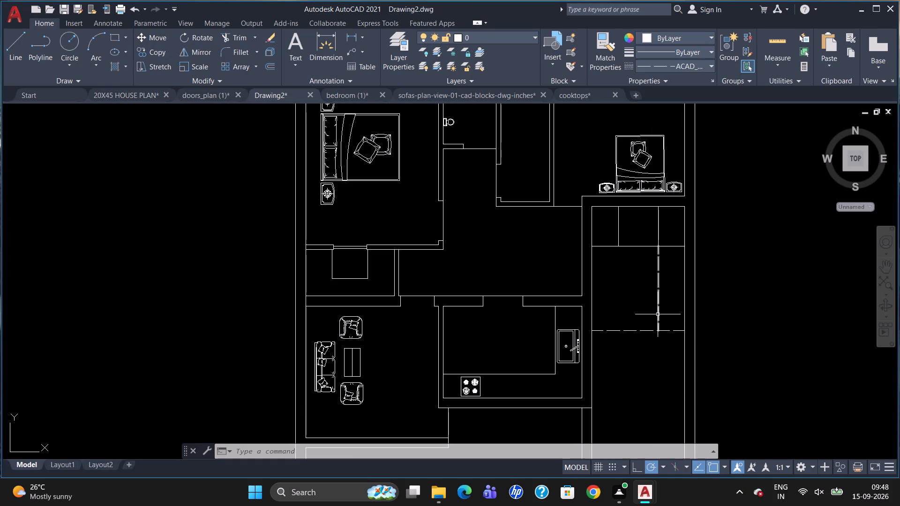
key(l)
key(Return)
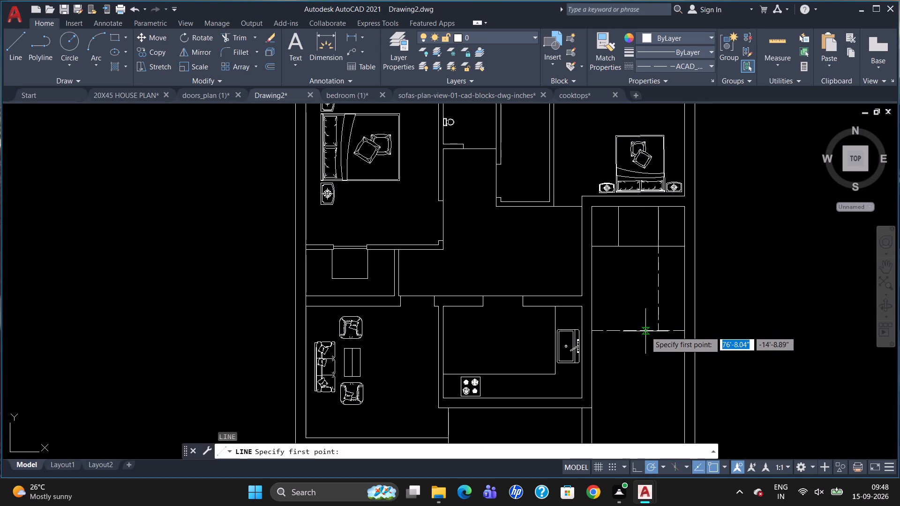
click(645, 330)
click(647, 302)
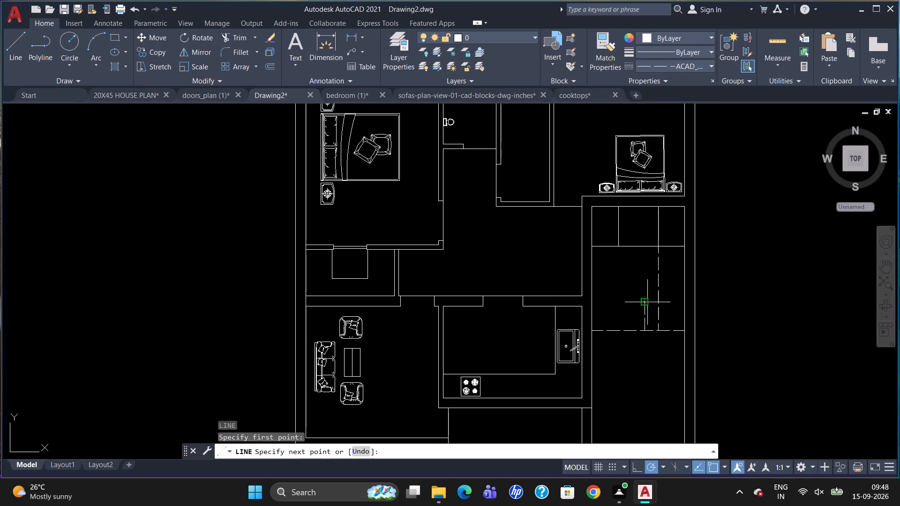
click(680, 301)
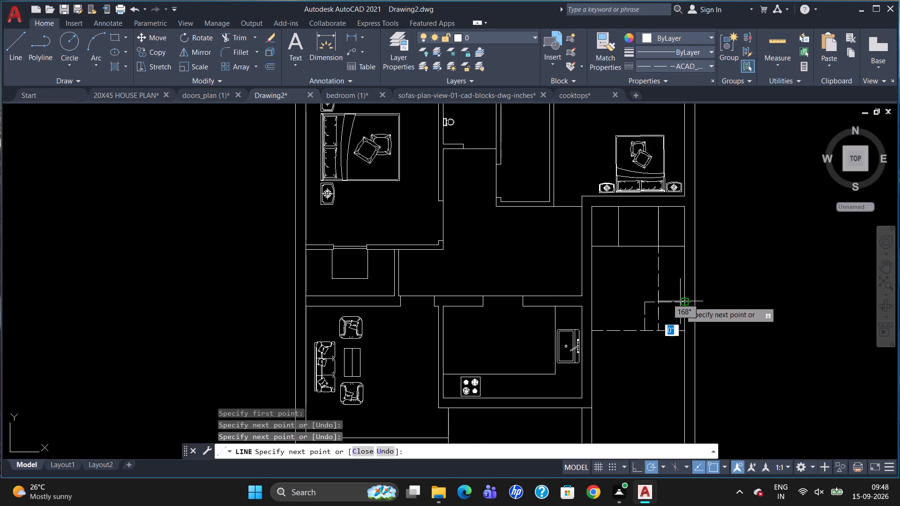
key(Escape)
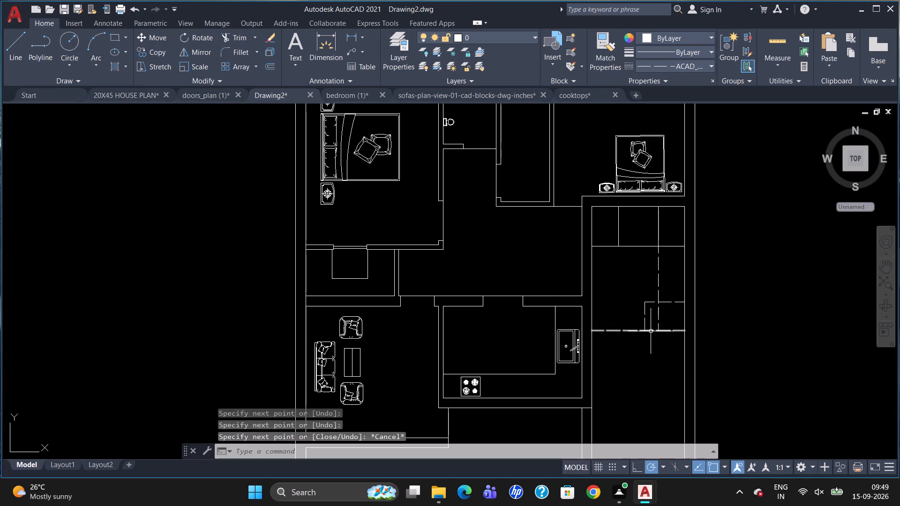
Break the new horizontal dashed line at its crossing with the vertical dashed line.
text(BR)
click(684, 357)
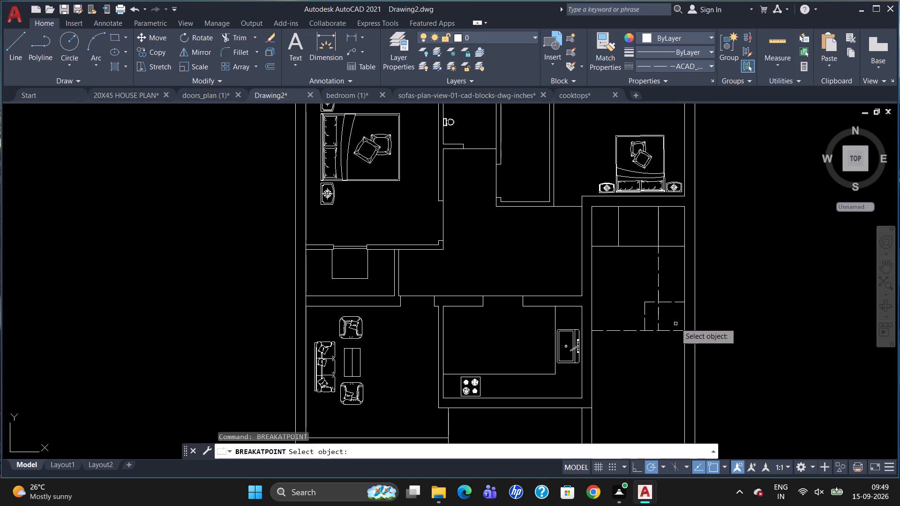
click(670, 301)
click(656, 302)
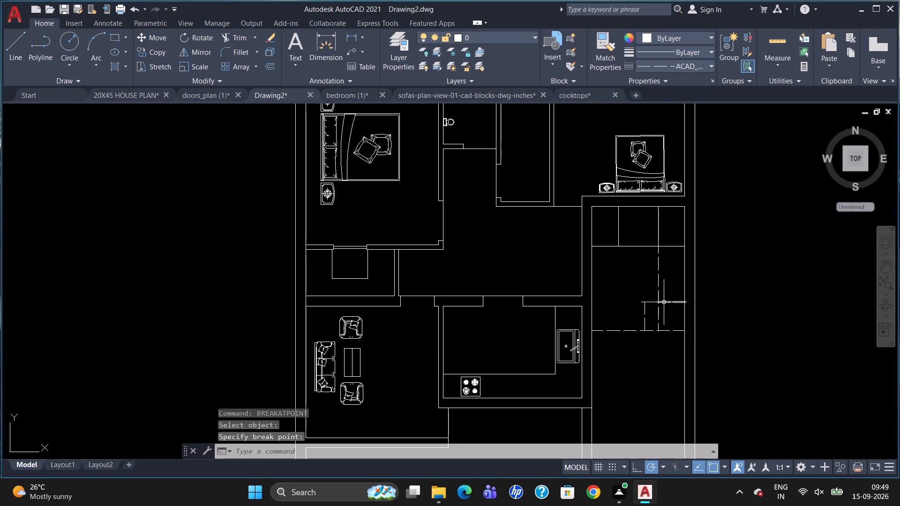
Copy the broken-off right segment upward as a fitted array of 5 items ending at the divided strip's lower line.
text(CO)
key(Return)
click(669, 303)
key(Return)
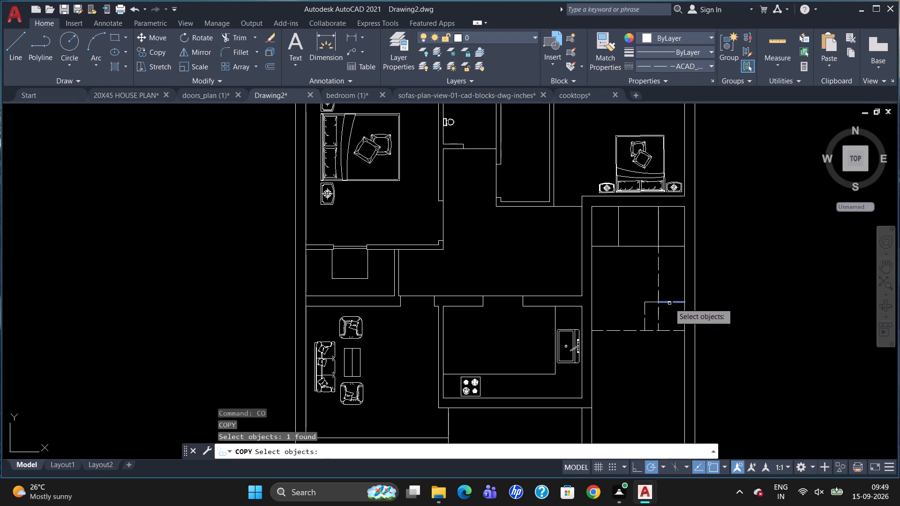
click(669, 303)
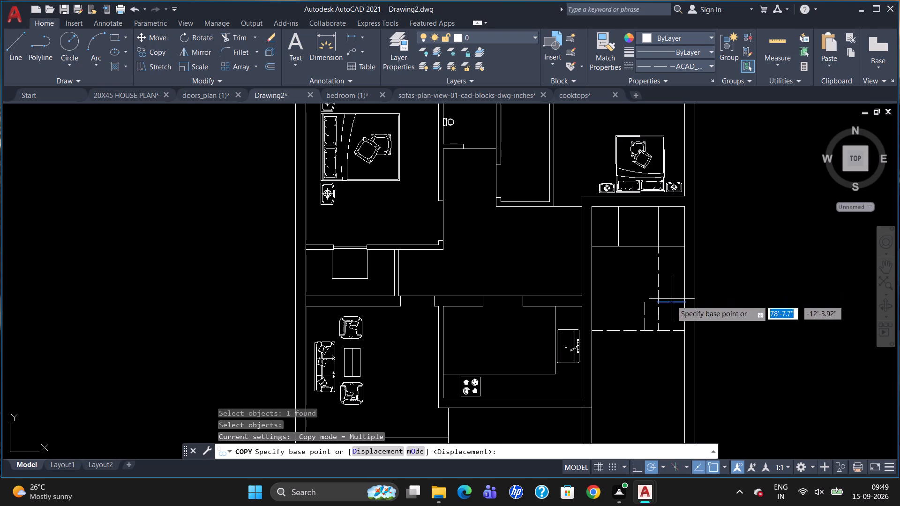
click(670, 303)
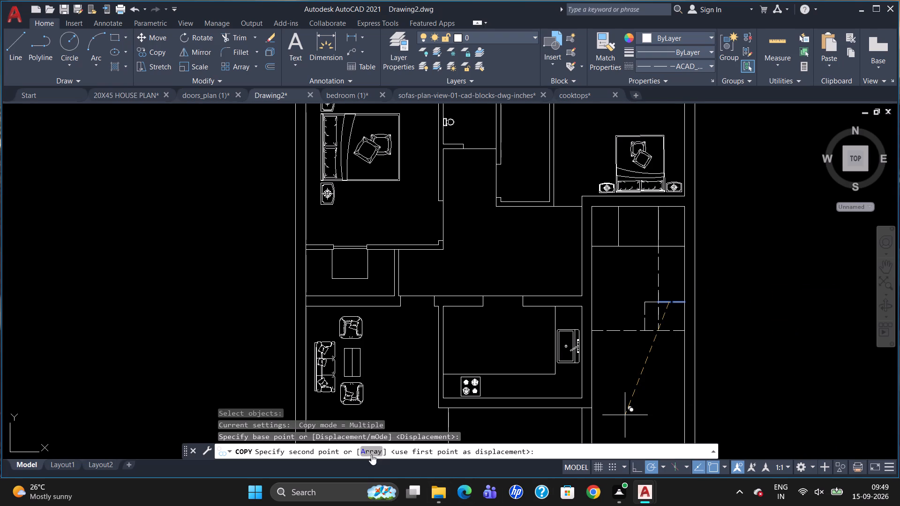
click(371, 454)
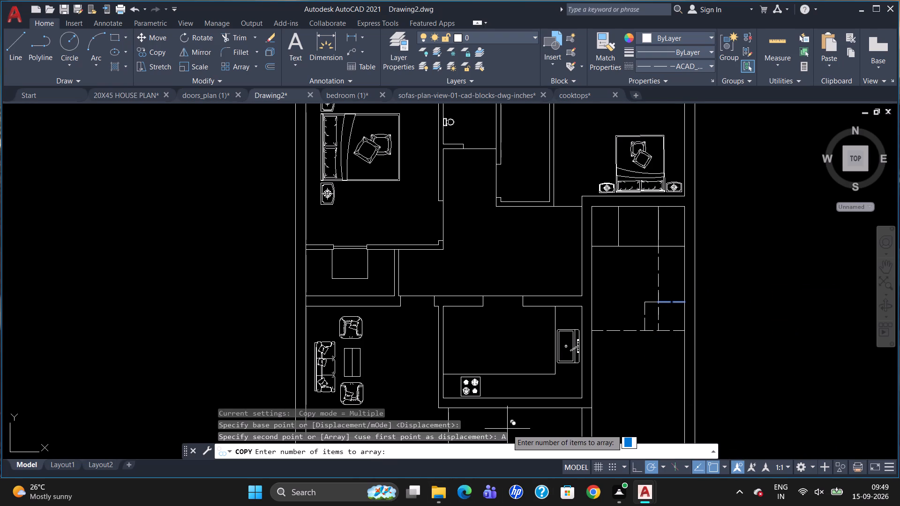
key(r)
key(BackSpace)
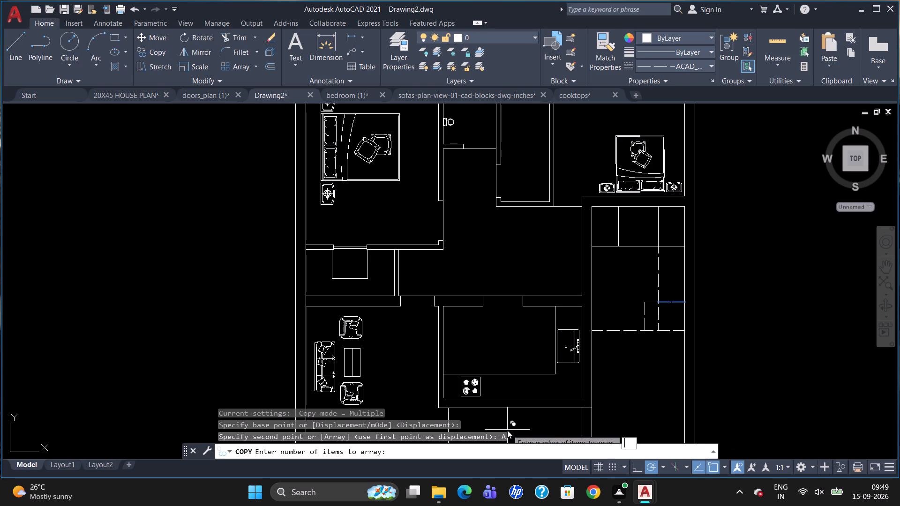
key(4)
key(BackSpace)
key(5)
key(Return)
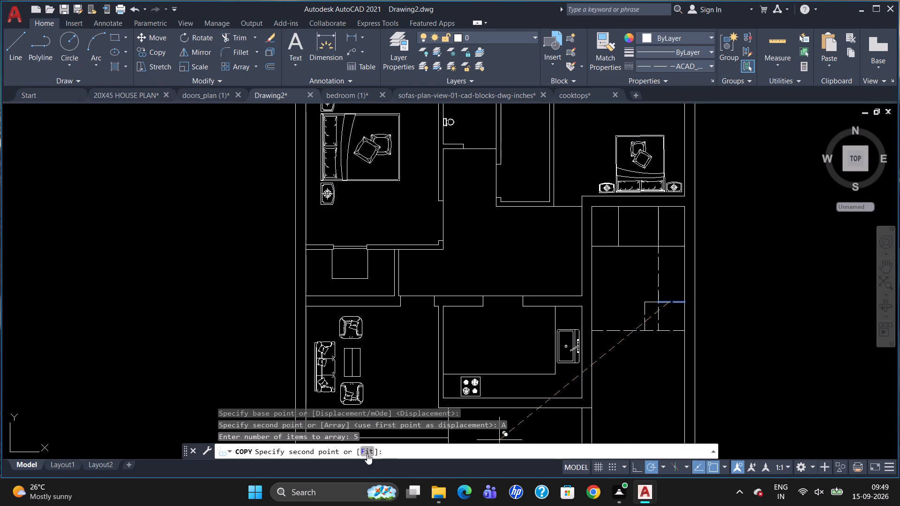
click(367, 454)
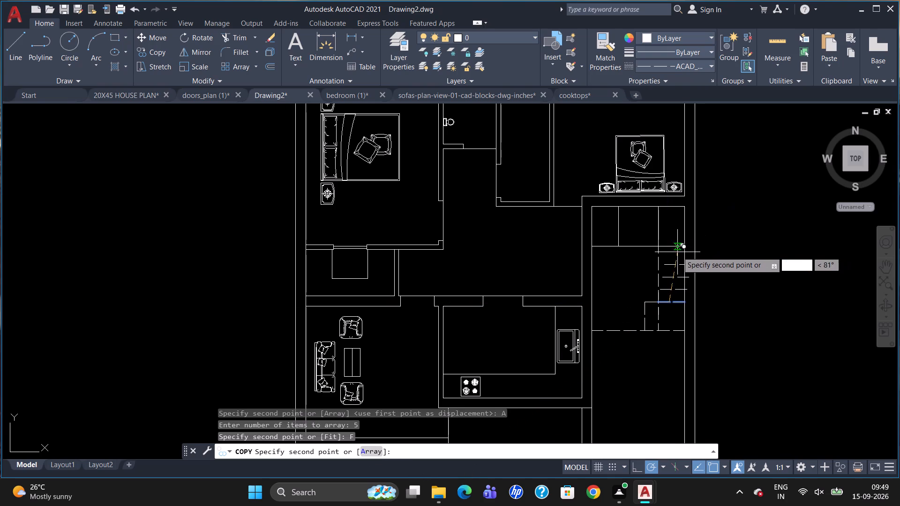
scroll(678, 249, up, 3)
click(641, 236)
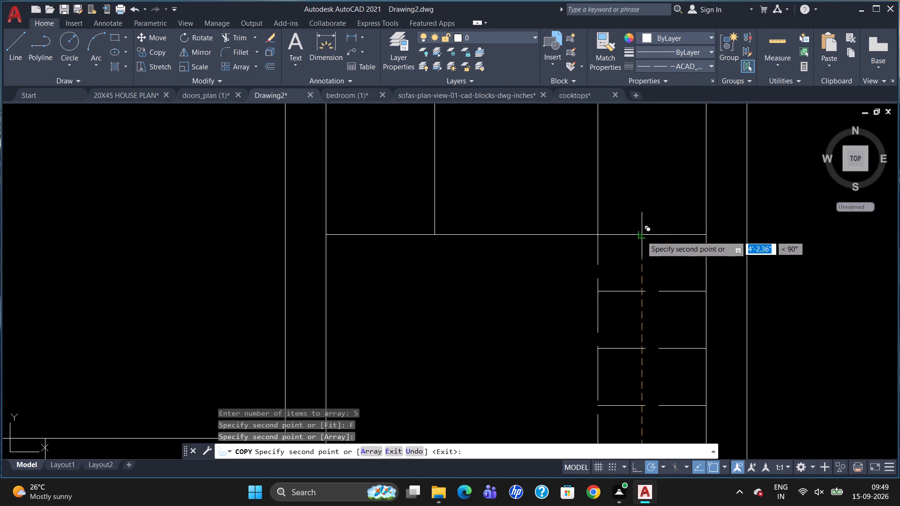
key(Escape)
Copy the divided strip's first vertical line rightward as a fitted array of 5 items ending at the strip's other vertical line.
scroll(680, 243, down, 2)
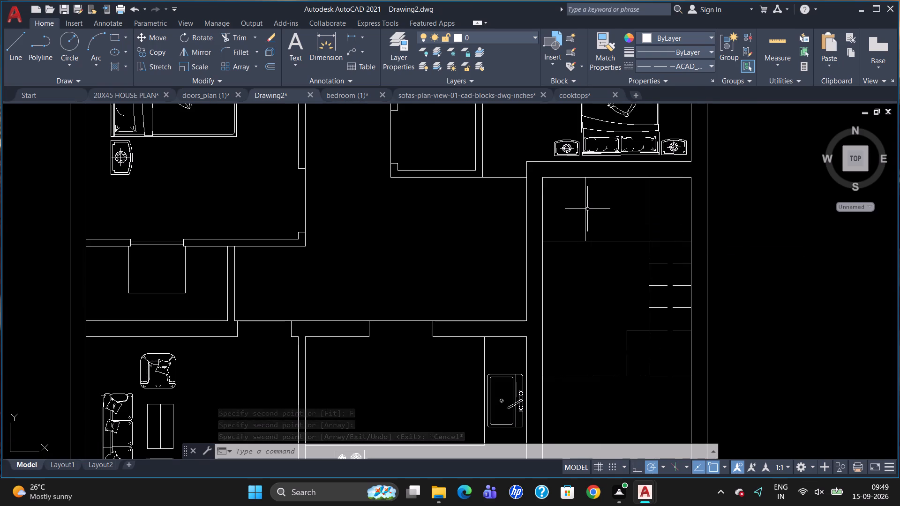
text(CO)
key(Return)
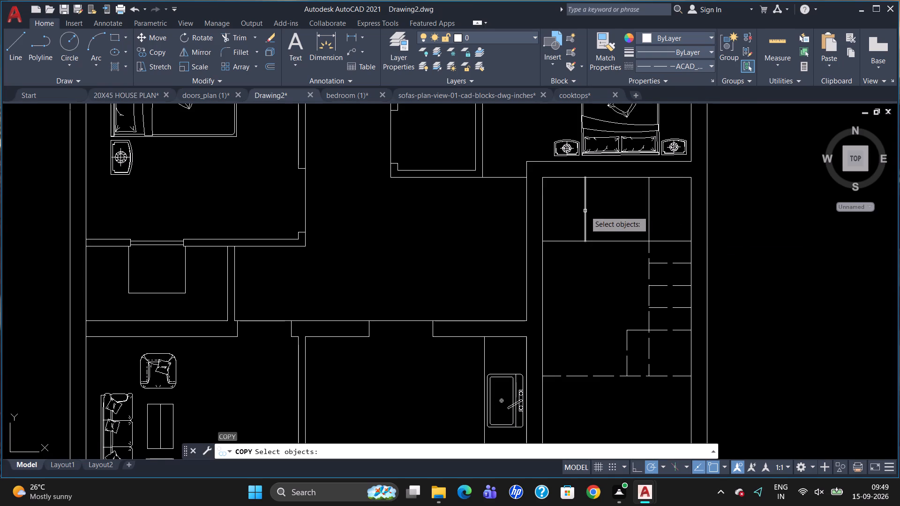
click(585, 211)
key(Return)
drag(585, 212, 600, 213)
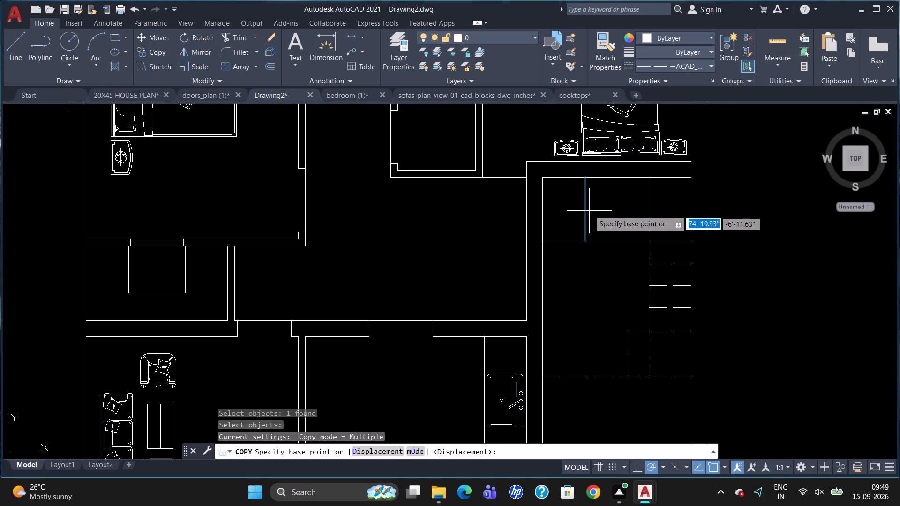
drag(586, 208, 591, 208)
click(380, 453)
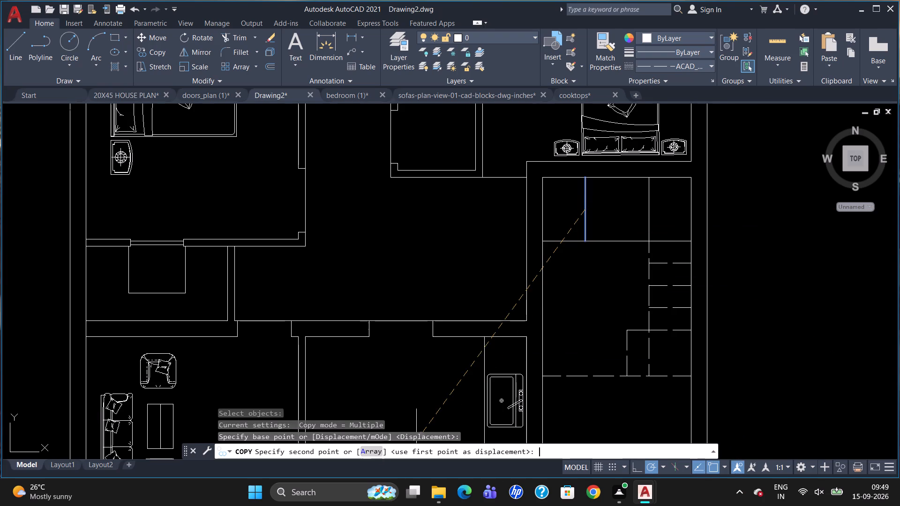
key(5)
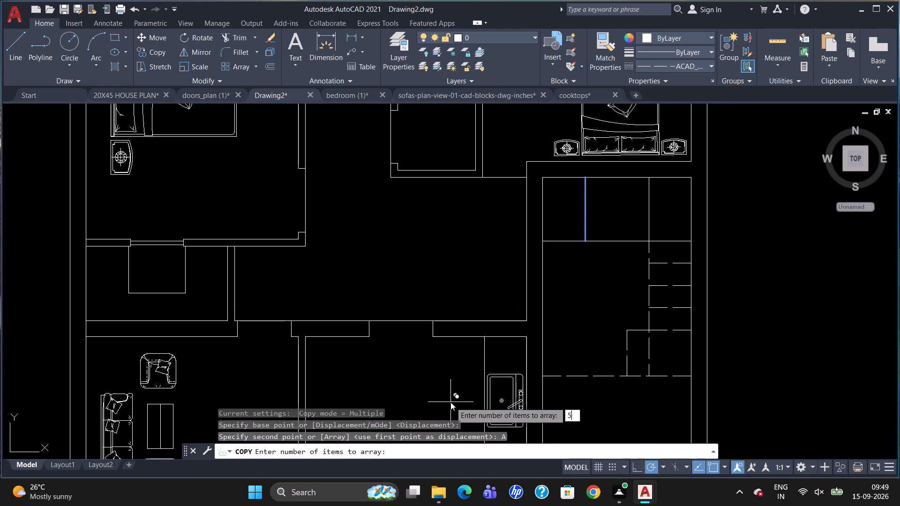
key(Return)
click(367, 452)
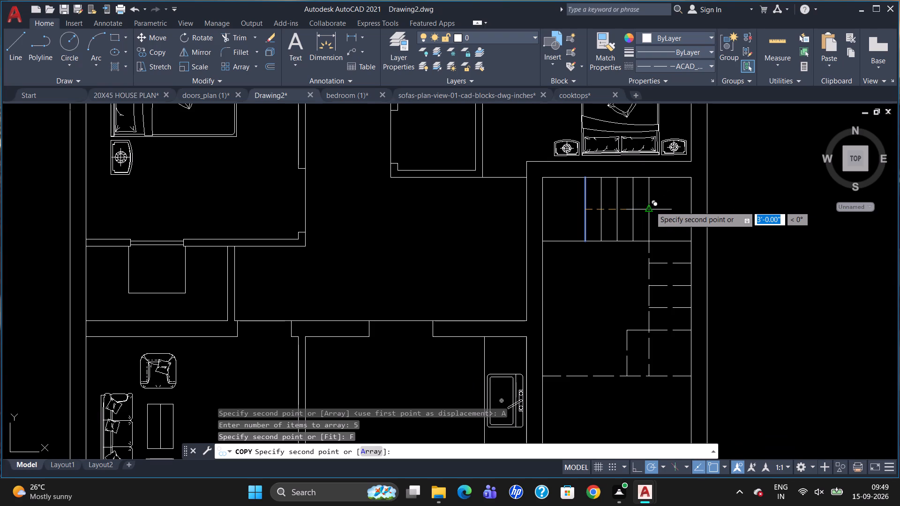
click(650, 206)
key(Escape)
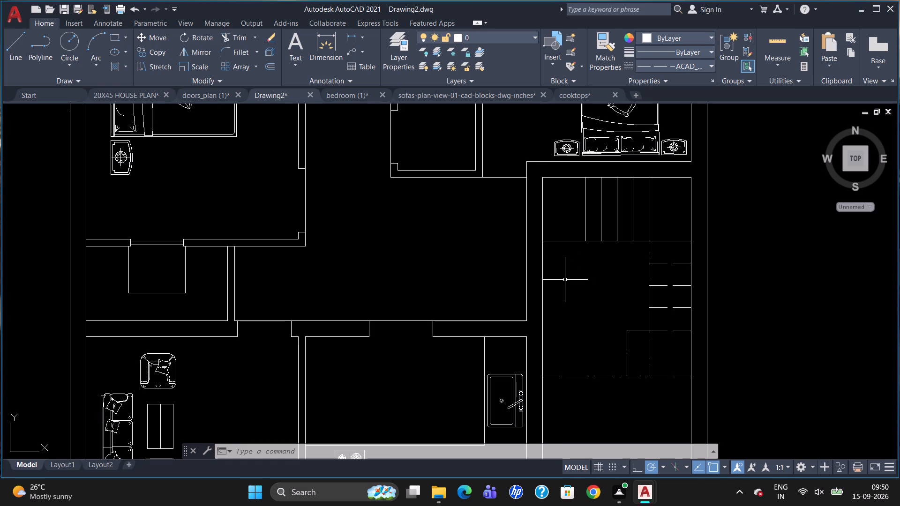
Draw a diagonal from the first tread's lower end to the strip's upper-left corner and set its linetype to ByLayer.
key(l)
key(Return)
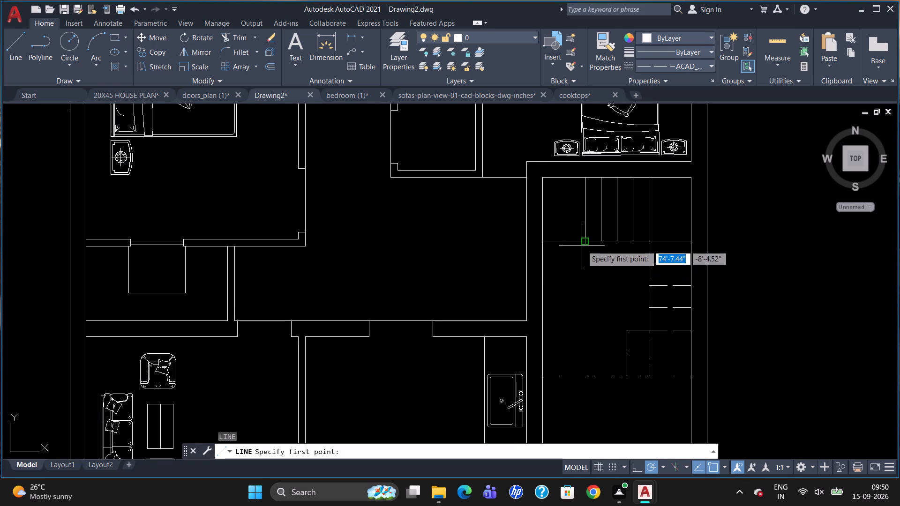
click(582, 246)
click(545, 181)
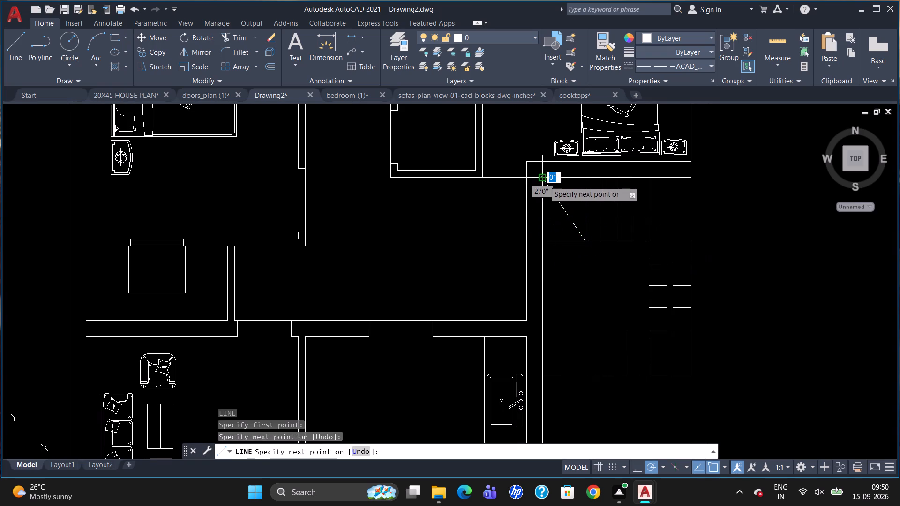
key(Escape)
click(554, 196)
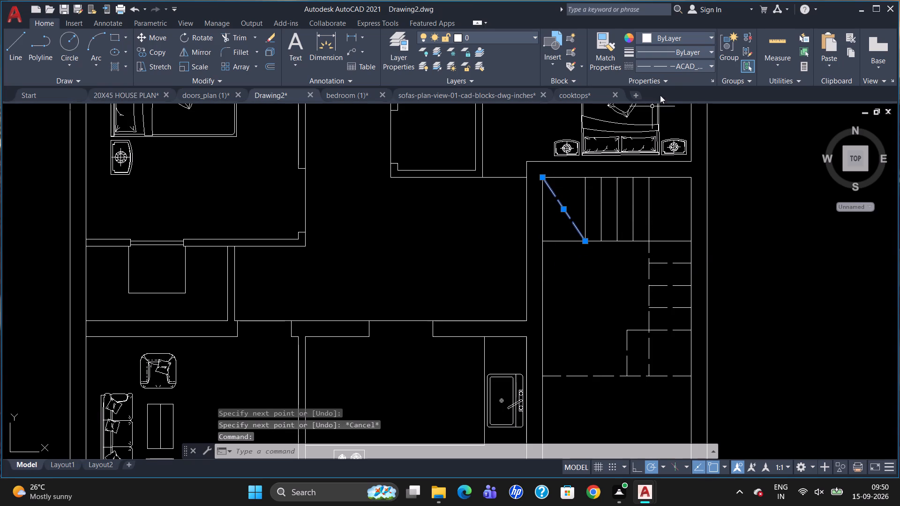
click(687, 60)
click(691, 84)
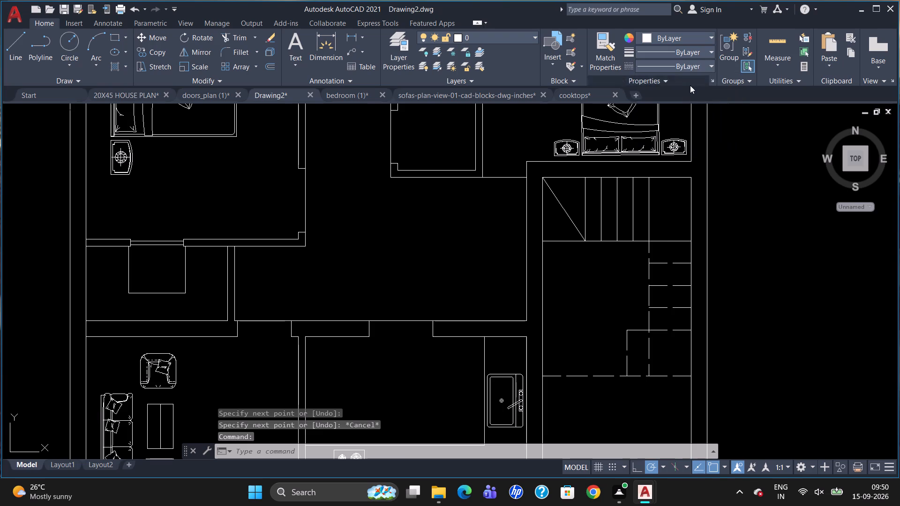
key(Escape)
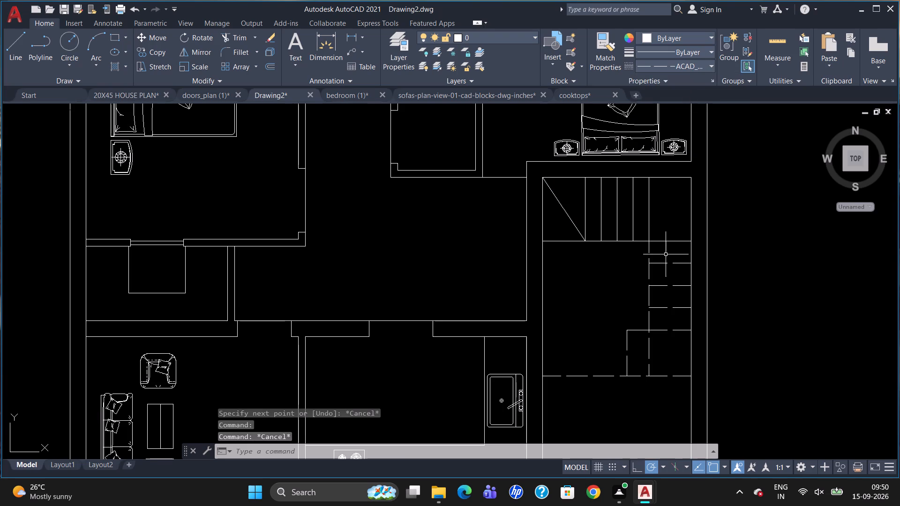
With ByLayer as the current linetype, draw a diagonal from the last tread's lower end to the strip's upper-right corner.
key(l)
key(Return)
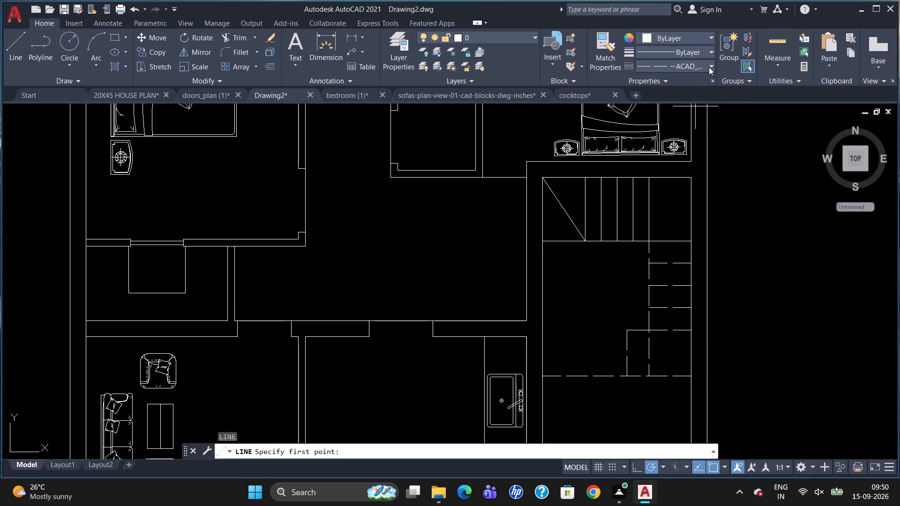
click(709, 67)
click(710, 77)
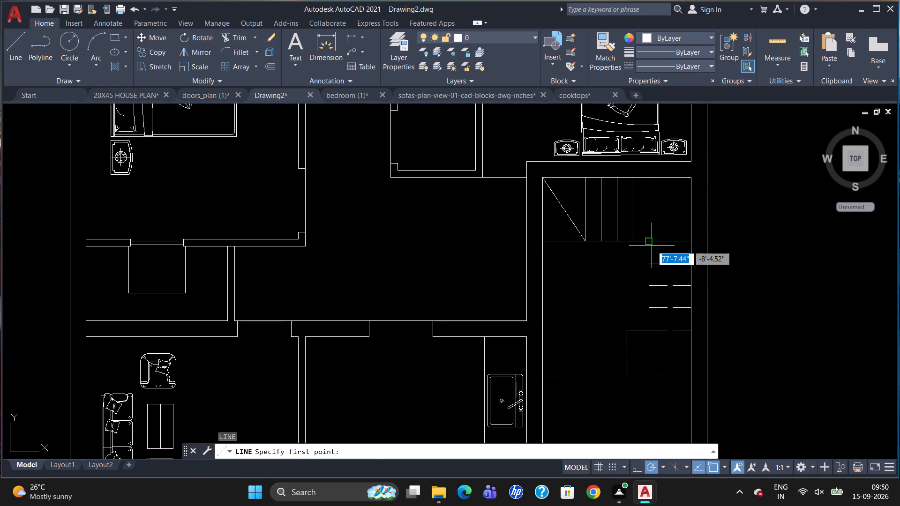
click(652, 244)
click(689, 177)
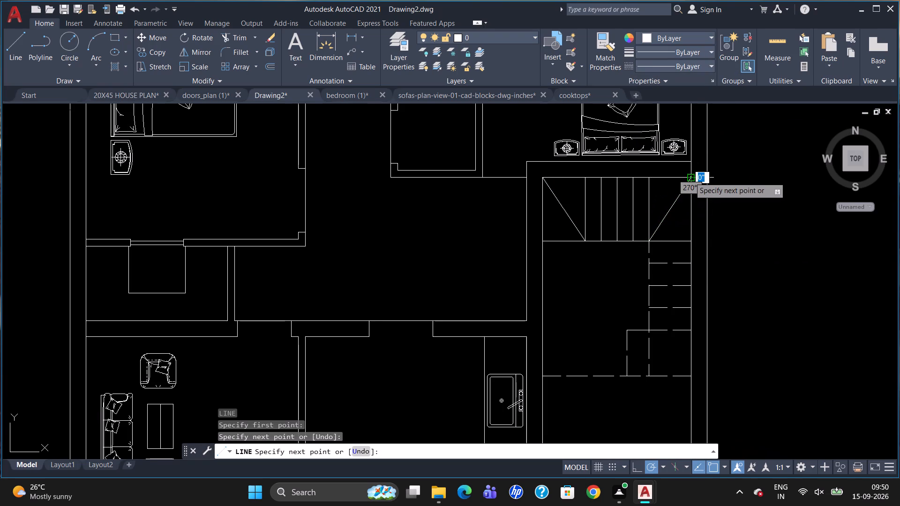
key(Escape)
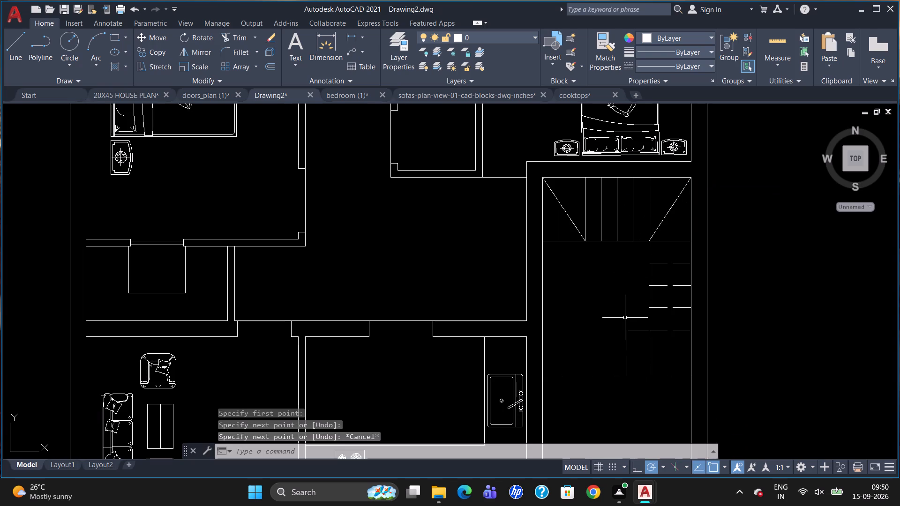
Draw the stair direction line from just below the strip up to the left diagonal, across to the right diagonal, and down over the dashed treads.
key(l)
key(Return)
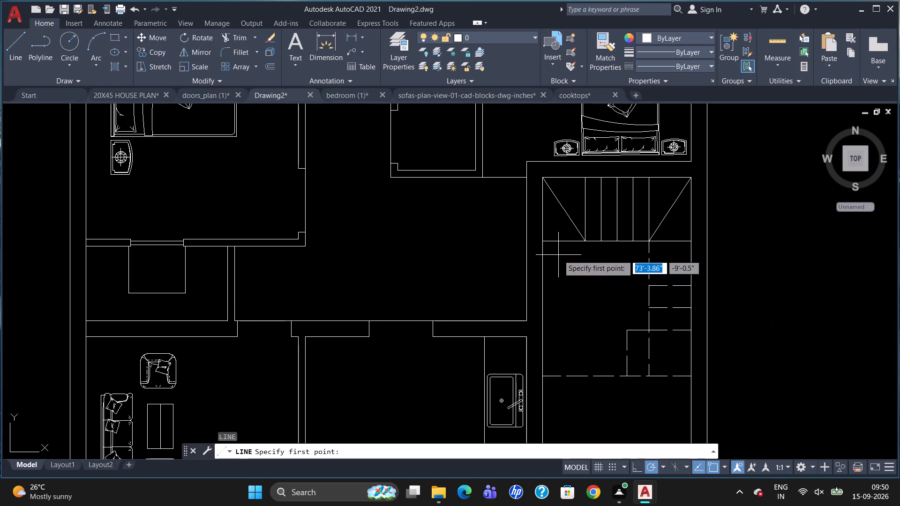
click(562, 253)
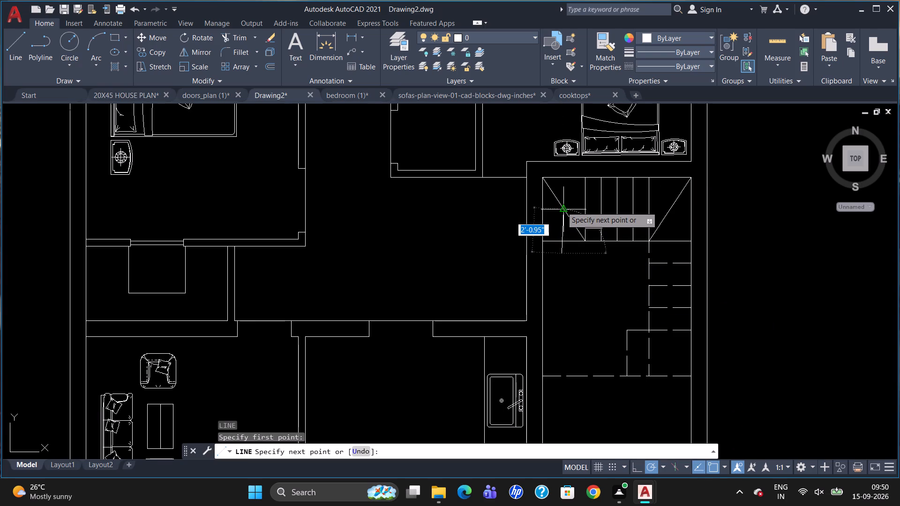
scroll(562, 206, up, 2)
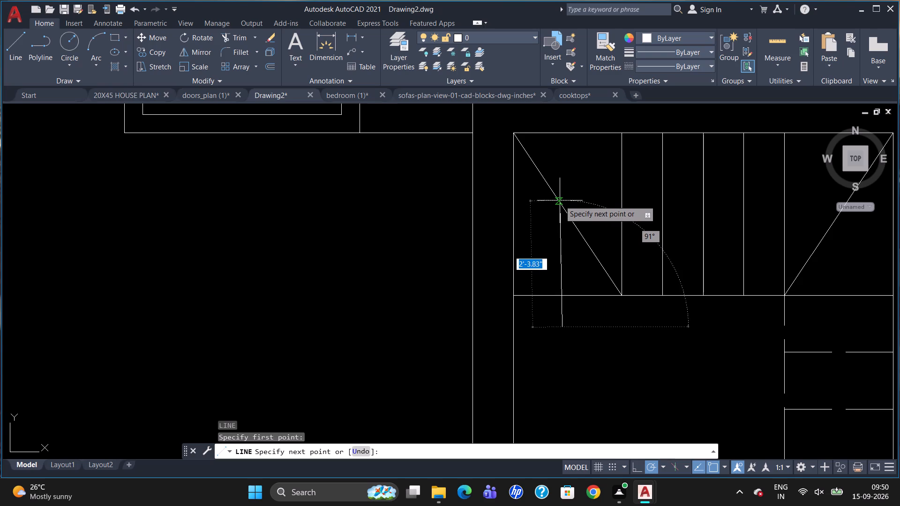
click(564, 193)
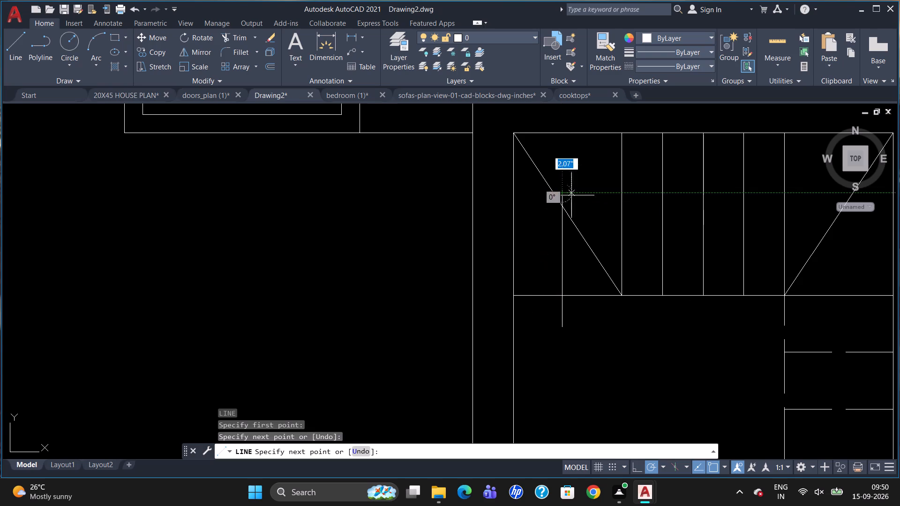
scroll(615, 200, down, 2)
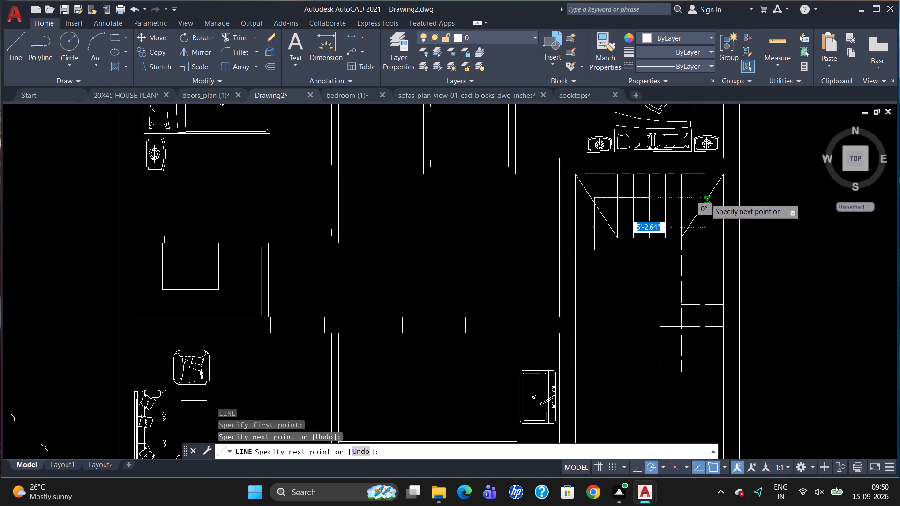
click(705, 198)
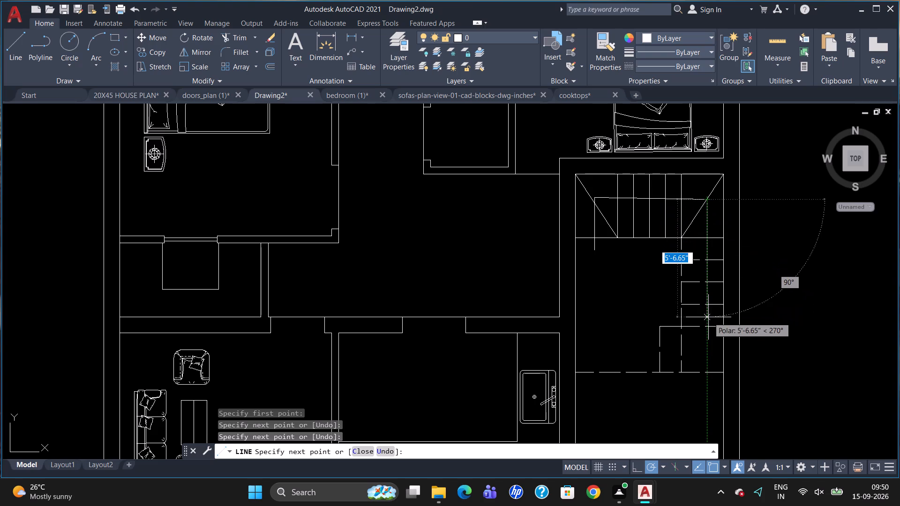
click(705, 295)
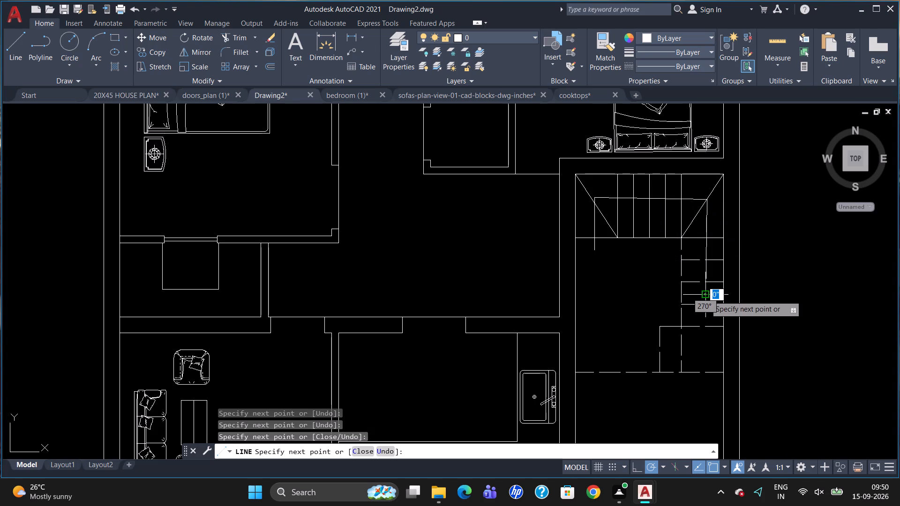
Add an arrowhead at the direction line's lower end with two short slanted strokes, the first about 5.25" long at 60°.
scroll(705, 298, up, 2)
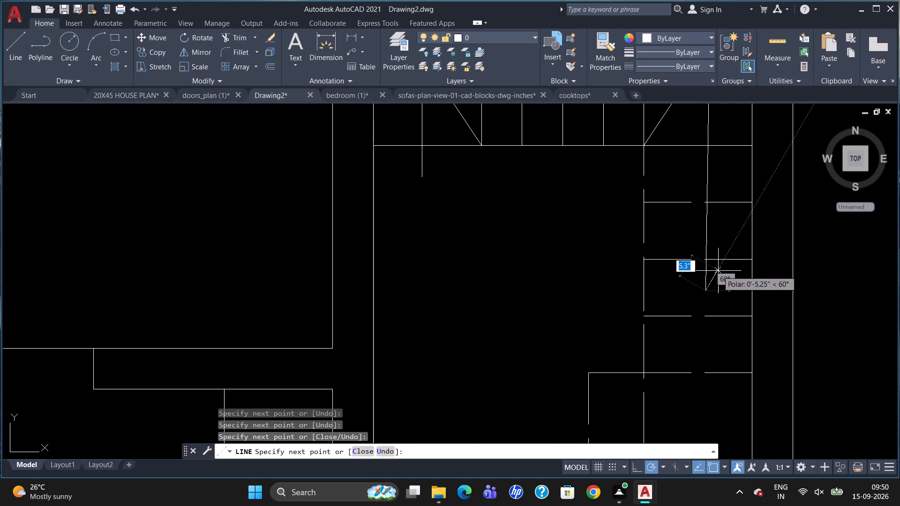
click(718, 271)
key(Escape)
key(l)
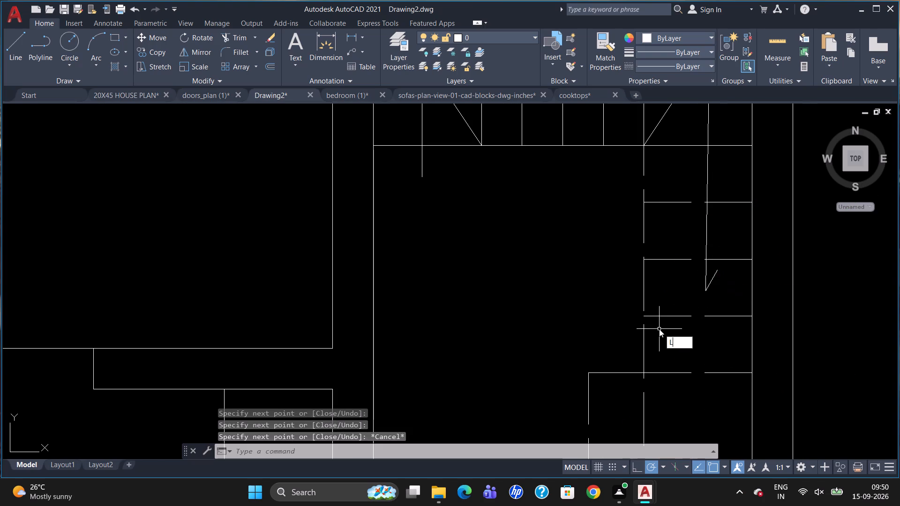
key(Return)
click(708, 291)
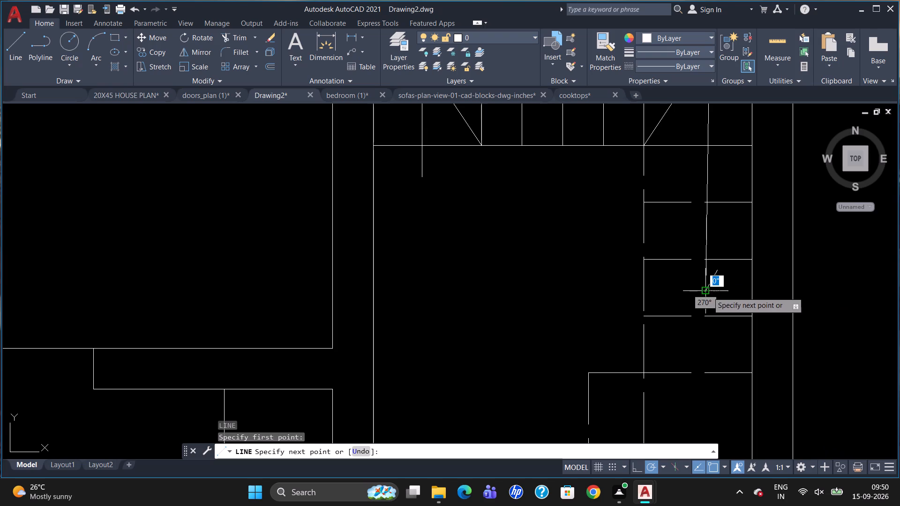
click(697, 270)
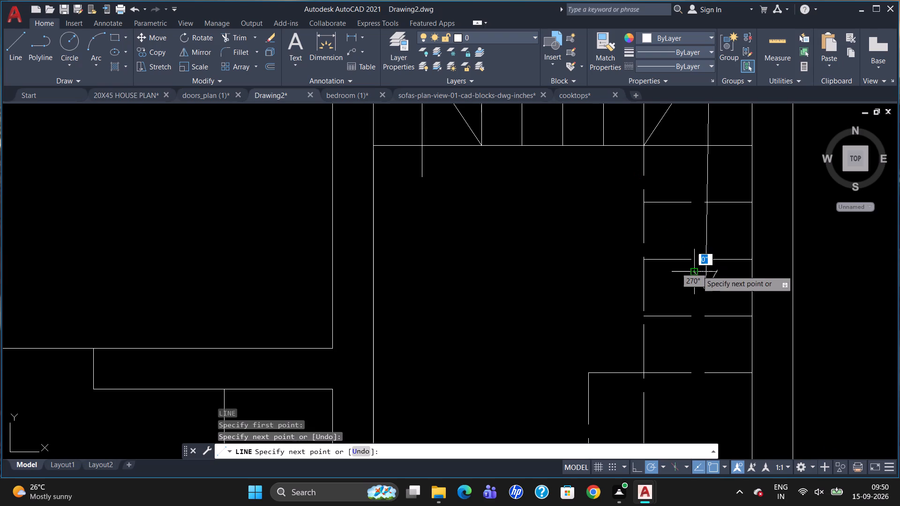
key(Escape)
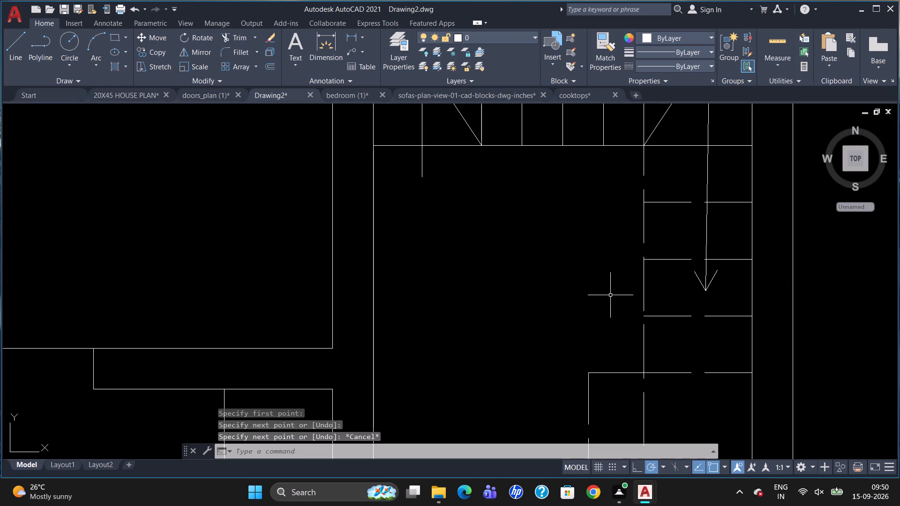
Start a multiline text box in the open floor area just below the bed in the large upper-left bedroom.
scroll(620, 339, down, 2)
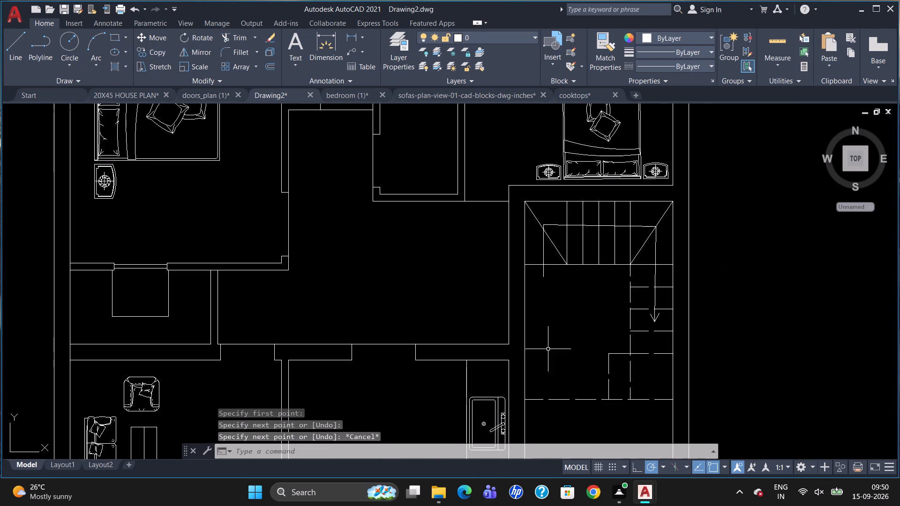
scroll(652, 260, down, 1)
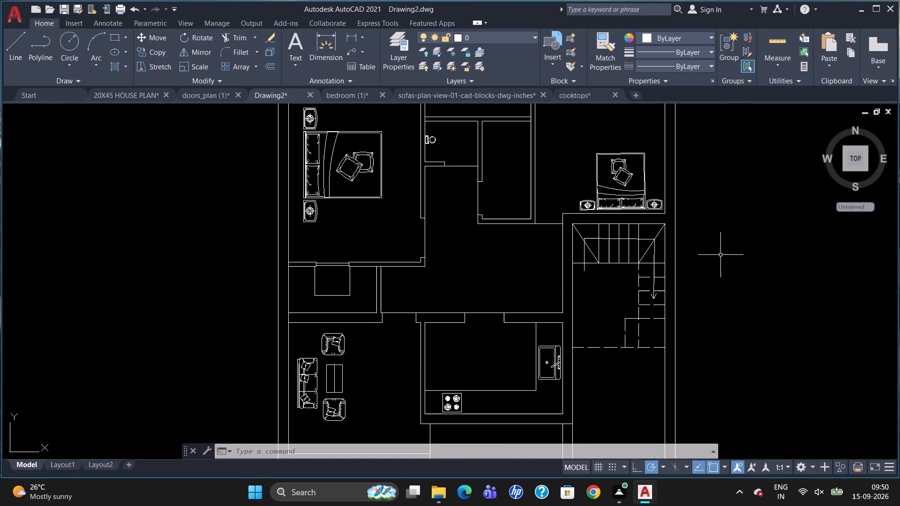
scroll(720, 244, down, 1)
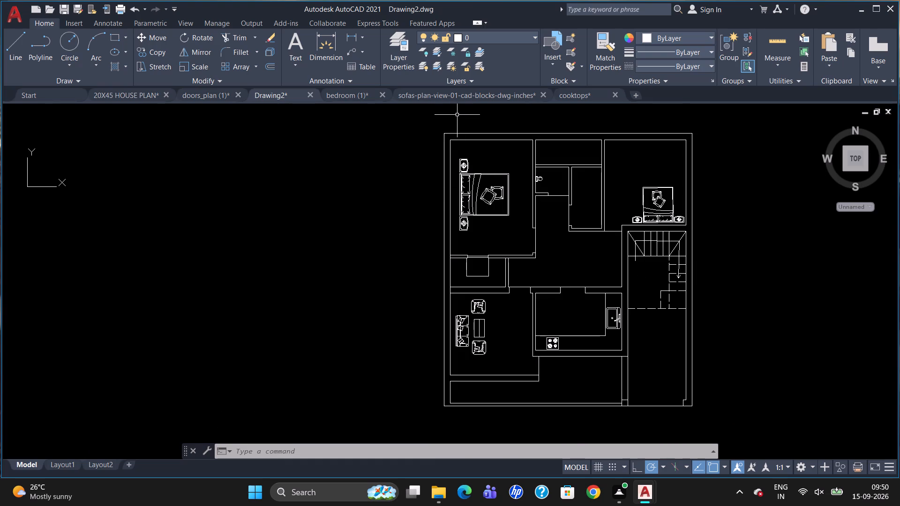
key(t)
key(Return)
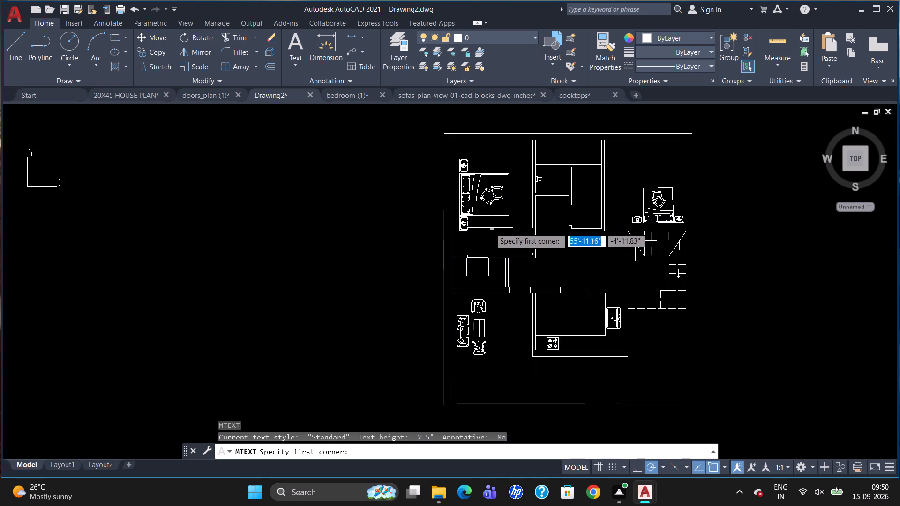
scroll(489, 228, up, 2)
drag(470, 233, 474, 249)
click(554, 262)
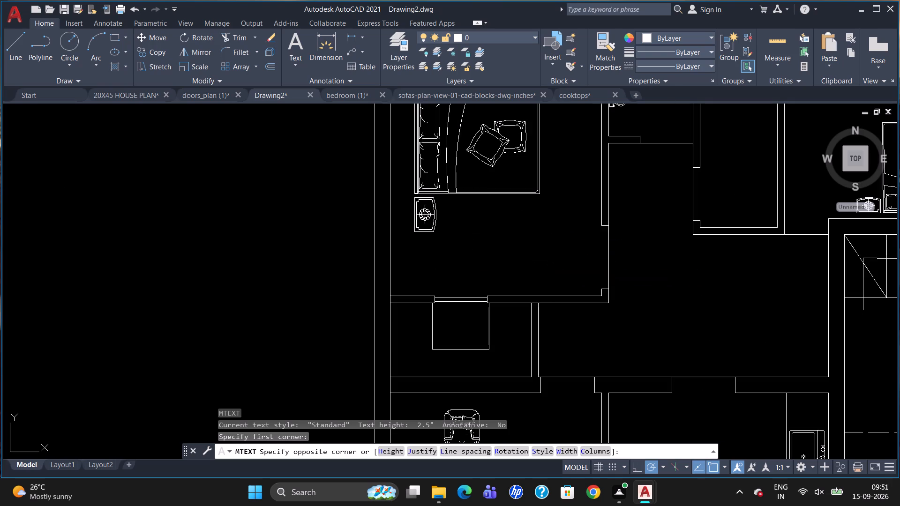
click(150, 49)
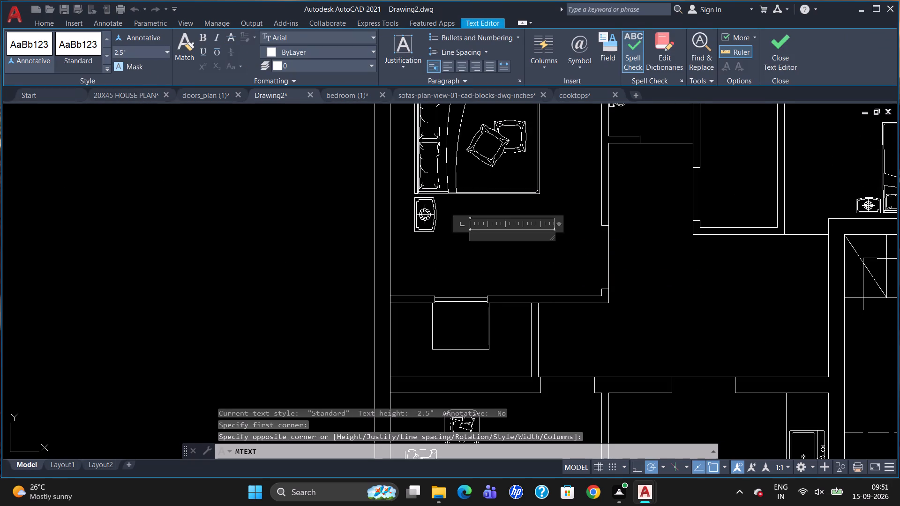
key(BackSpace)
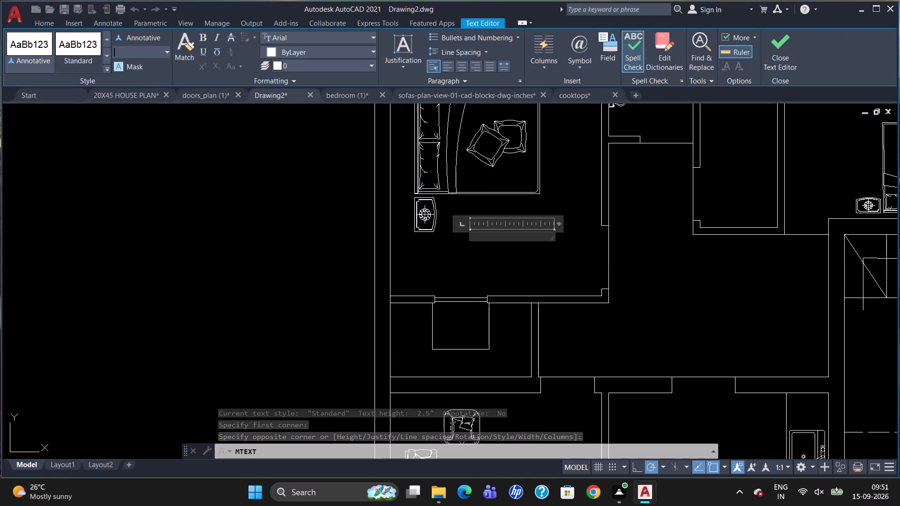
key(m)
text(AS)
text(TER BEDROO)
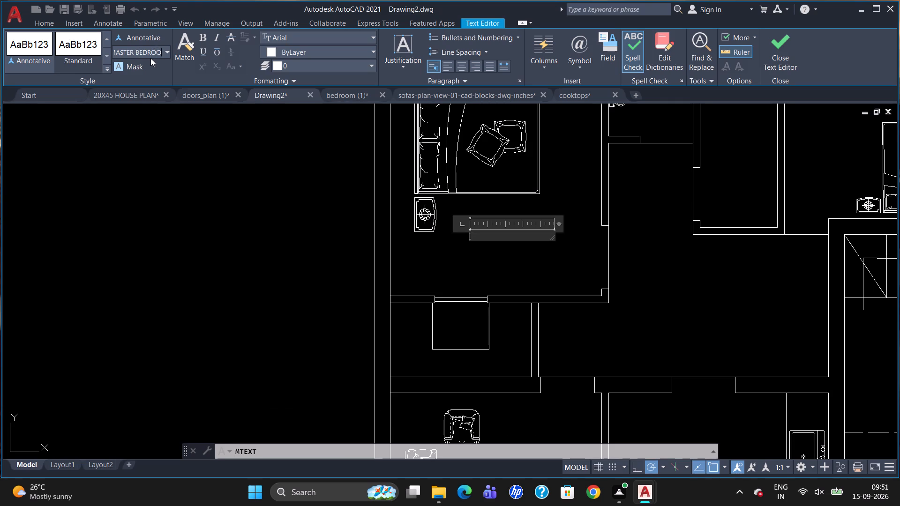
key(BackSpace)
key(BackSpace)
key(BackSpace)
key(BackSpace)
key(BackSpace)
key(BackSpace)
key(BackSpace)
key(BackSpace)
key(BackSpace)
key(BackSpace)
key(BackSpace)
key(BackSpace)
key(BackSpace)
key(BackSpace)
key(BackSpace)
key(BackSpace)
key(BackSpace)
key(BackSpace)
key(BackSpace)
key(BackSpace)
Set the text height to 5" and write the label MASTER BEDROOM below the bed.
key(5)
key(Return)
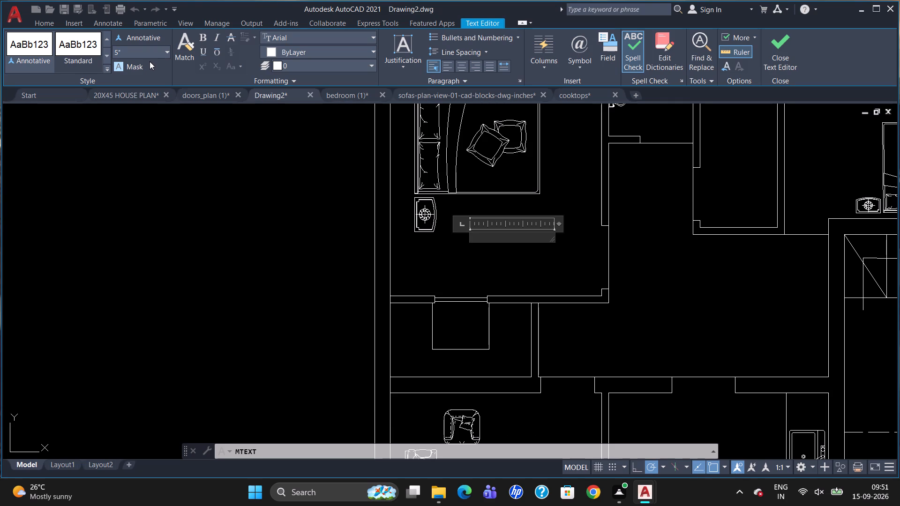
text(MASTER BEDROOM)
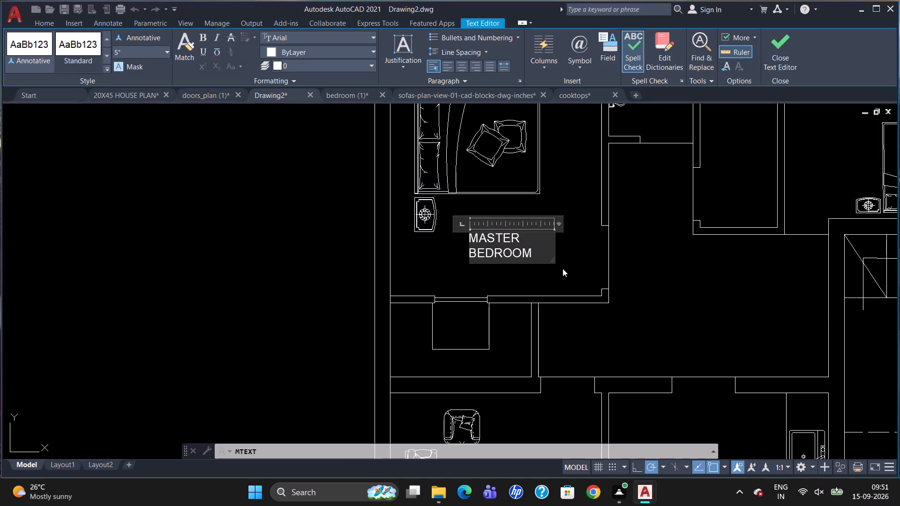
click(562, 268)
click(498, 239)
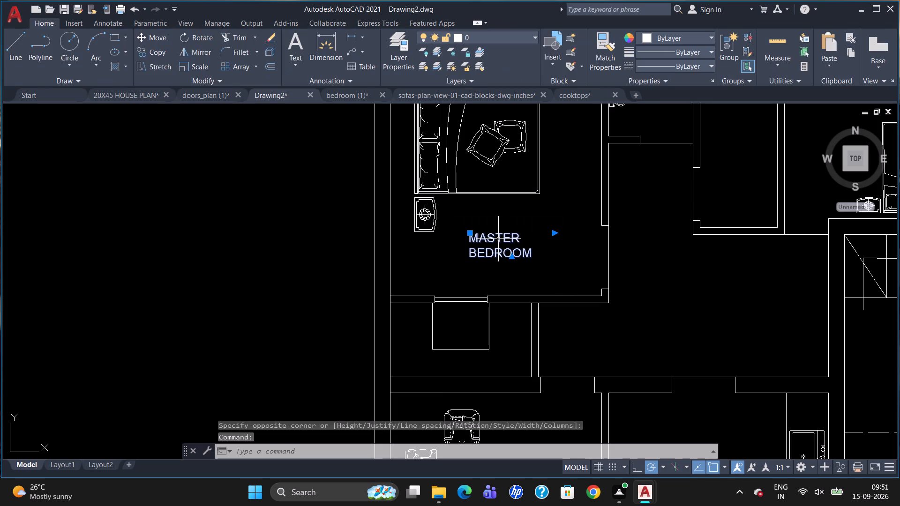
key(Escape)
Add a 5" high multiline text label O.T.S in the small room at the plan's top, between the two bedrooms.
scroll(474, 254, down, 1)
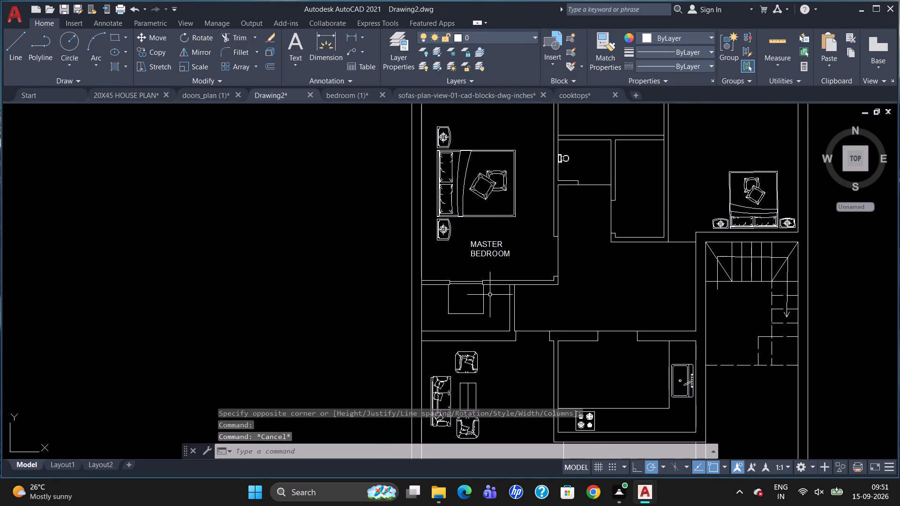
scroll(497, 320, down, 1)
scroll(529, 177, up, 1)
key(y)
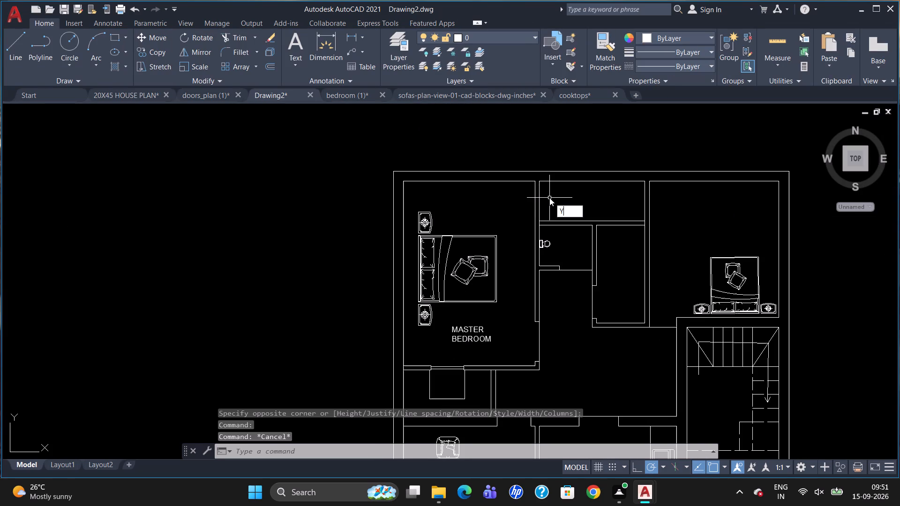
key(BackSpace)
key(t)
key(Return)
drag(557, 190, 564, 198)
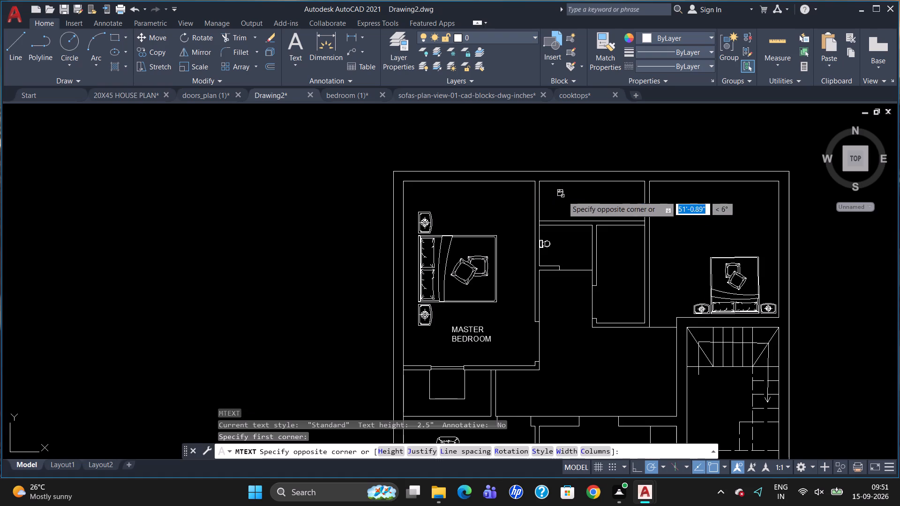
drag(564, 198, 567, 203)
click(627, 213)
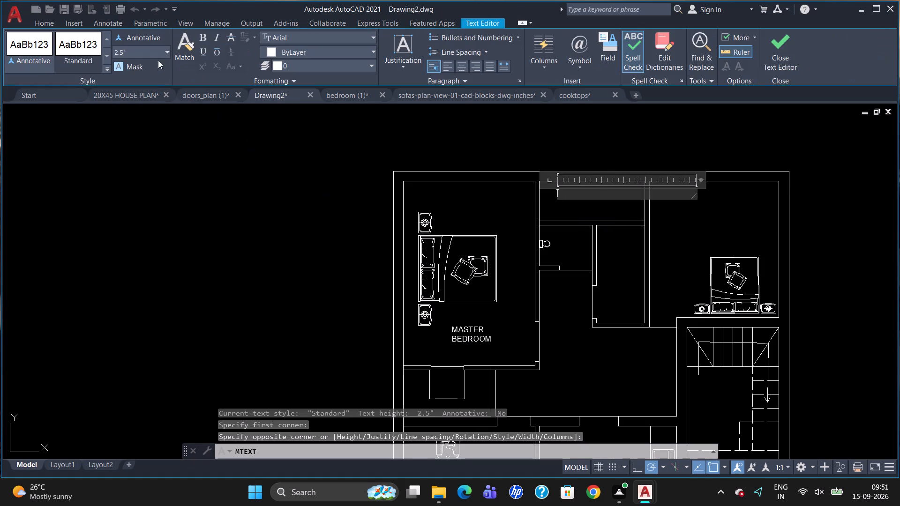
click(154, 50)
key(BackSpace)
key(5)
key(Return)
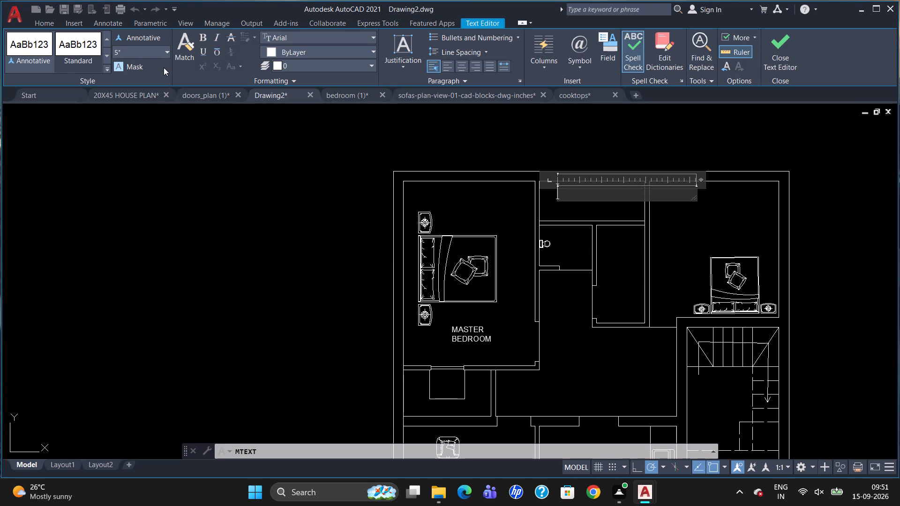
key(o)
key(period)
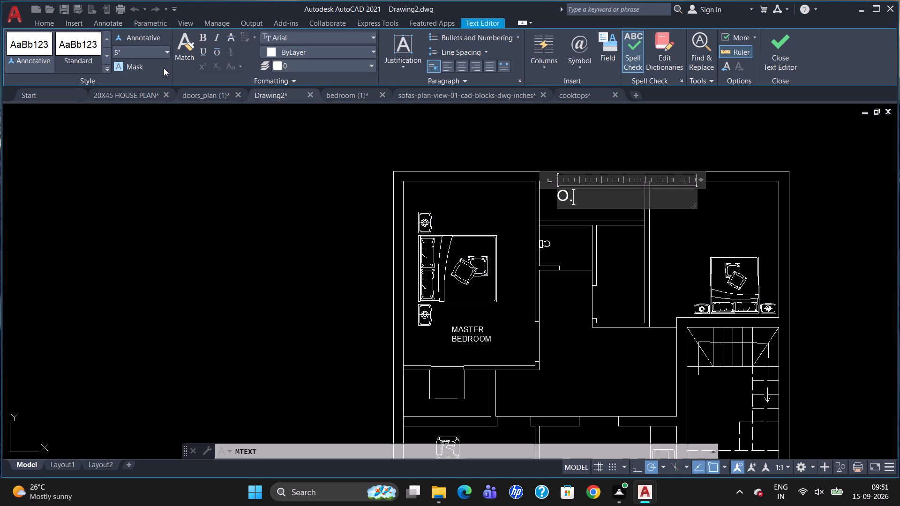
text(T.)
key(s)
click(441, 267)
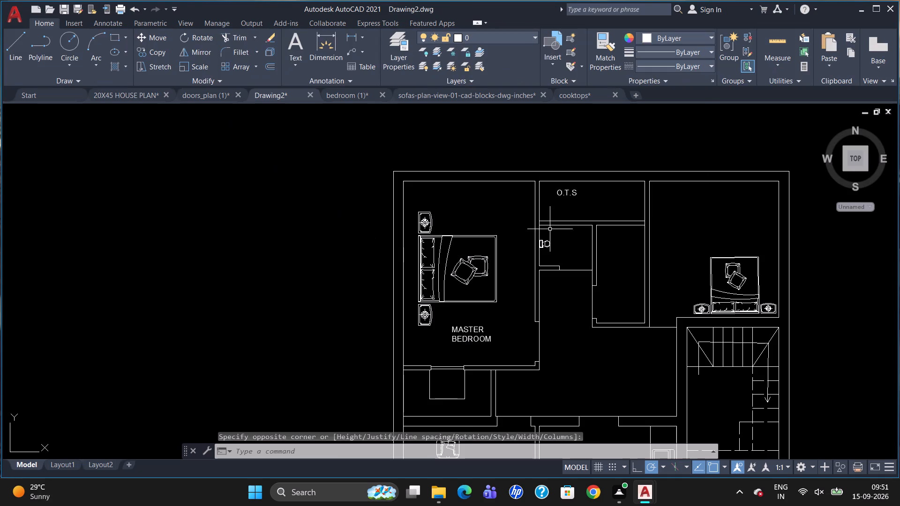
Move the O.T.S label to the right, closer to the middle of its room.
click(564, 195)
drag(556, 186, 561, 192)
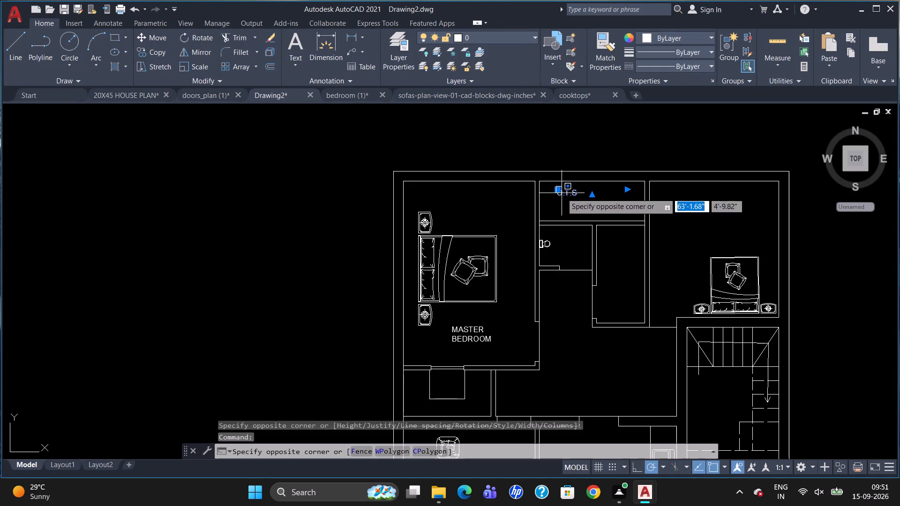
click(557, 188)
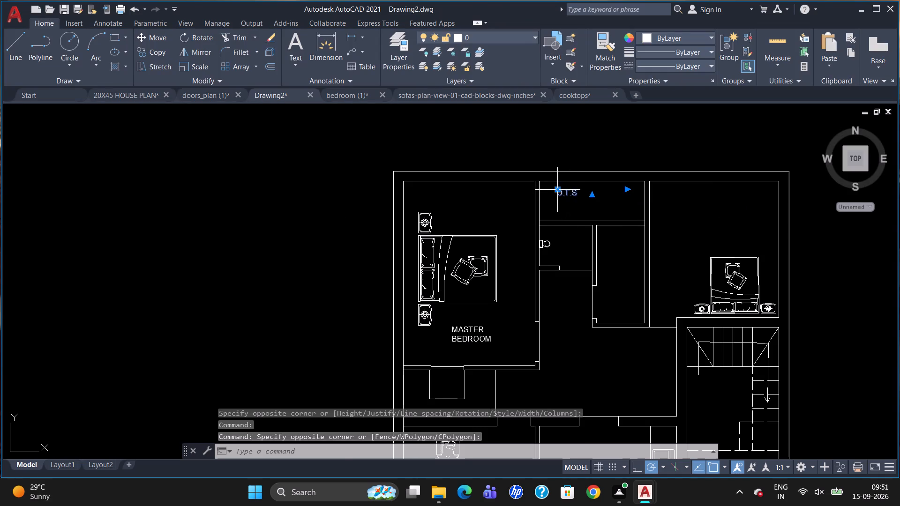
click(556, 191)
scroll(571, 195, up, 2)
click(588, 197)
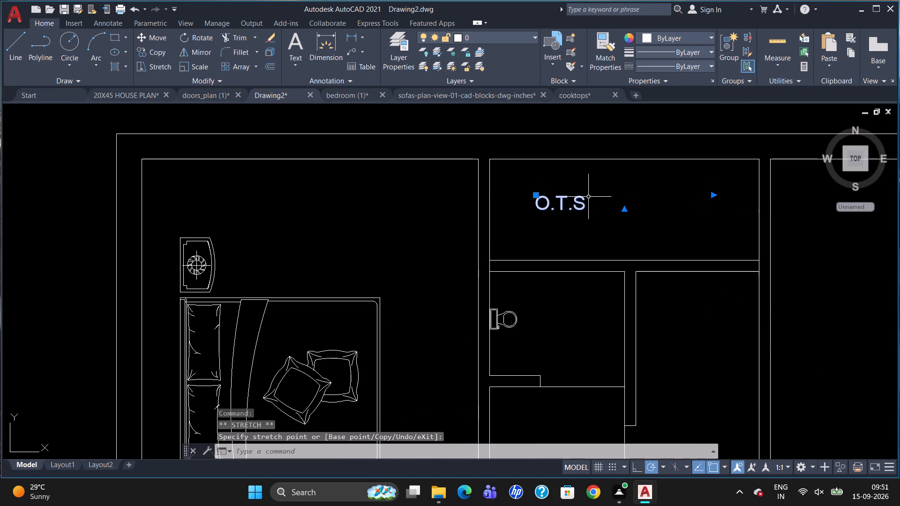
click(536, 193)
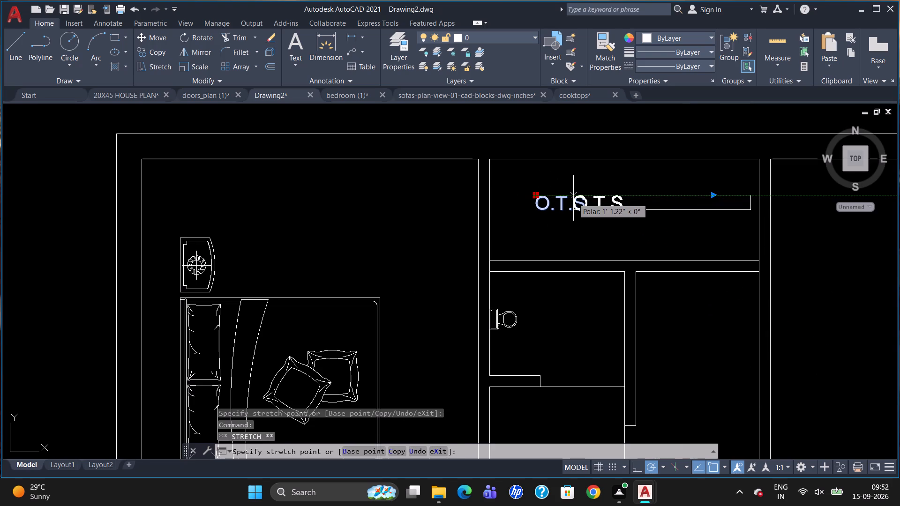
click(577, 198)
key(Escape)
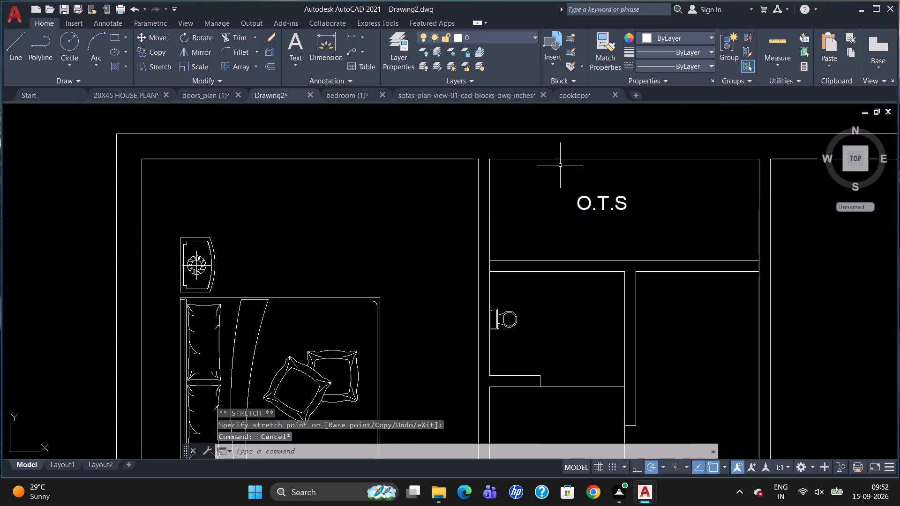
Add a 5" high multiline text label W.C beside the toilet fixture in the small room below the O.T.S.
scroll(560, 165, down, 2)
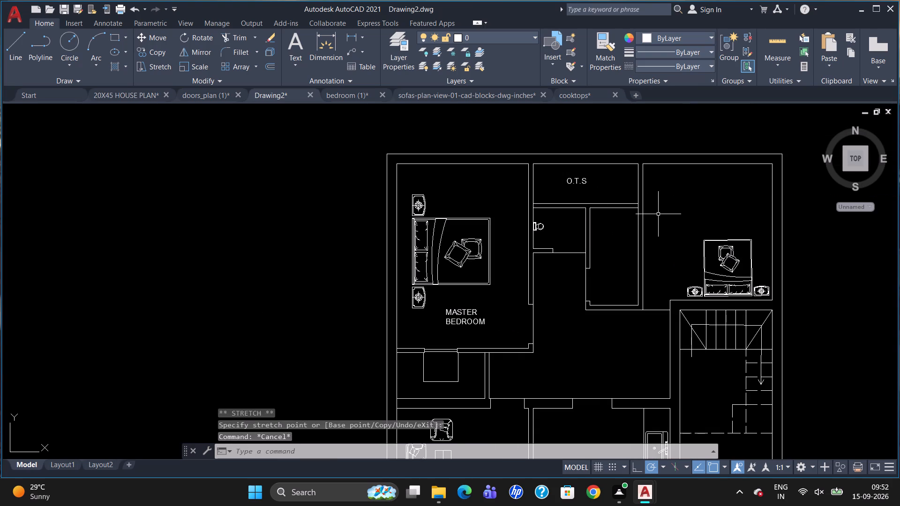
key(t)
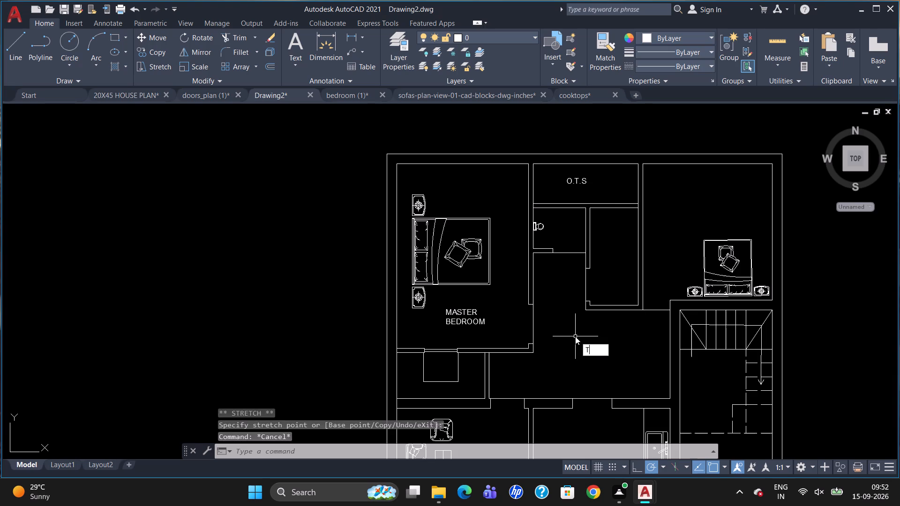
key(Return)
scroll(556, 220, up, 2)
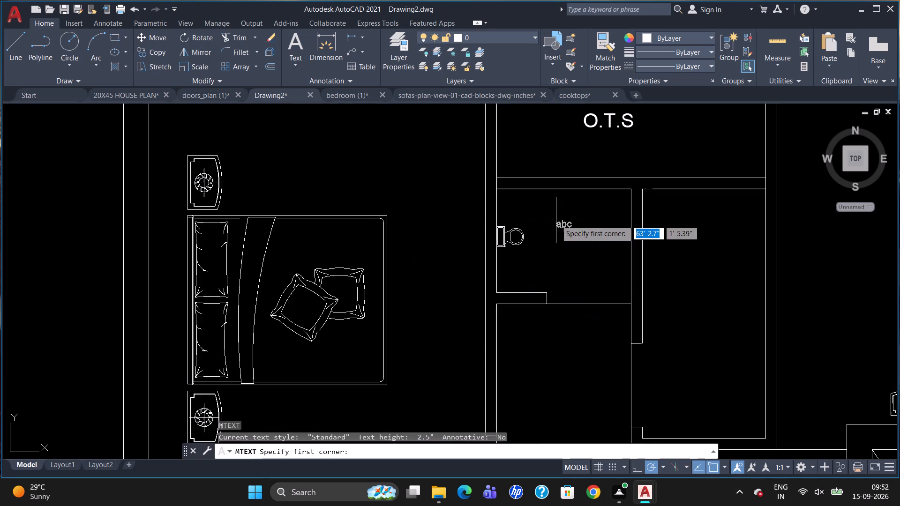
drag(543, 227, 553, 245)
click(604, 261)
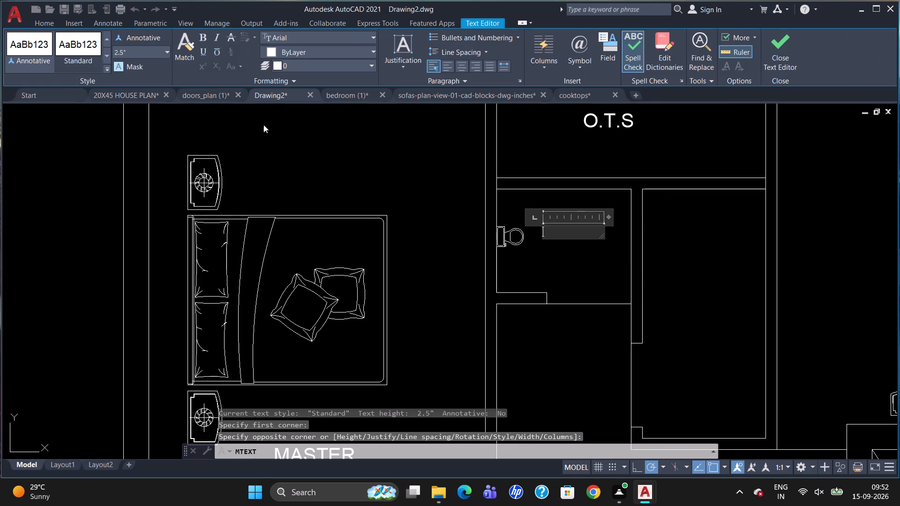
click(133, 50)
key(BackSpace)
key(5)
key(Return)
key(w)
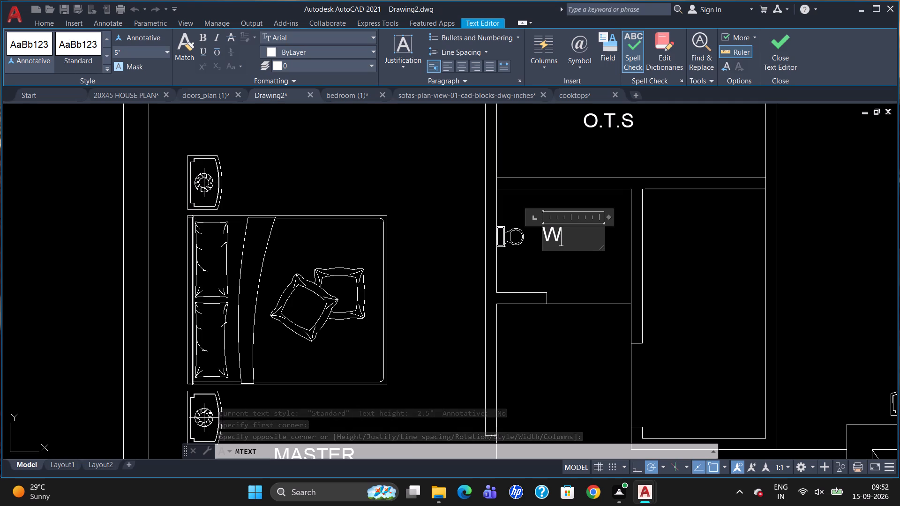
key(period)
key(c)
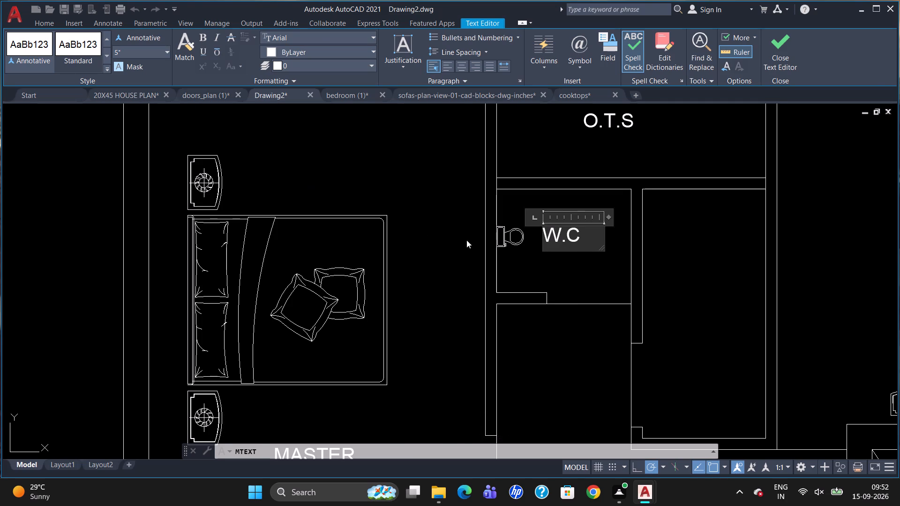
click(557, 307)
Add a 5" high multiline text label BATH in the narrow room beside the W.C.
scroll(508, 246, down, 1)
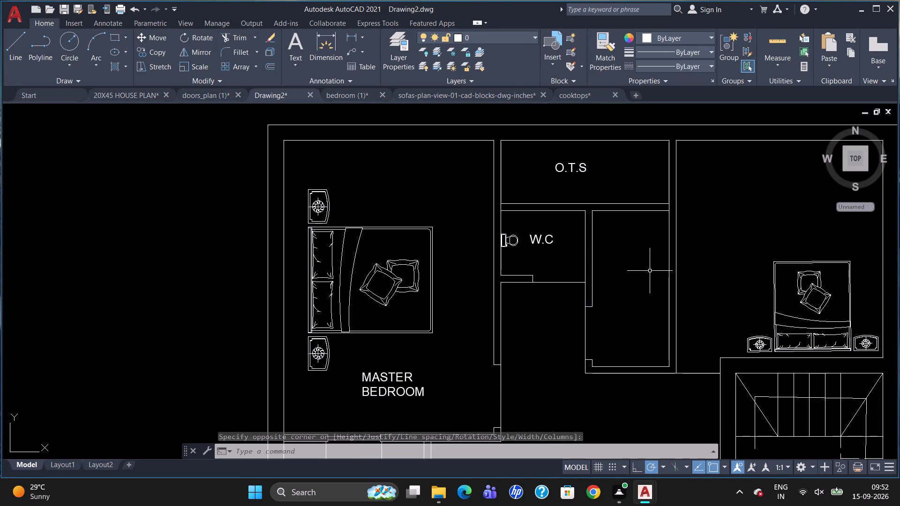
key(t)
key(Return)
drag(625, 244, 631, 270)
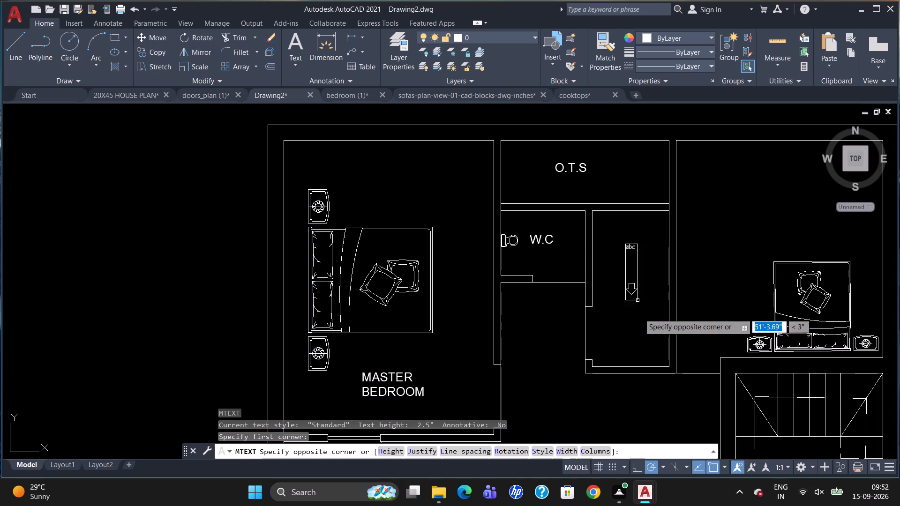
click(640, 320)
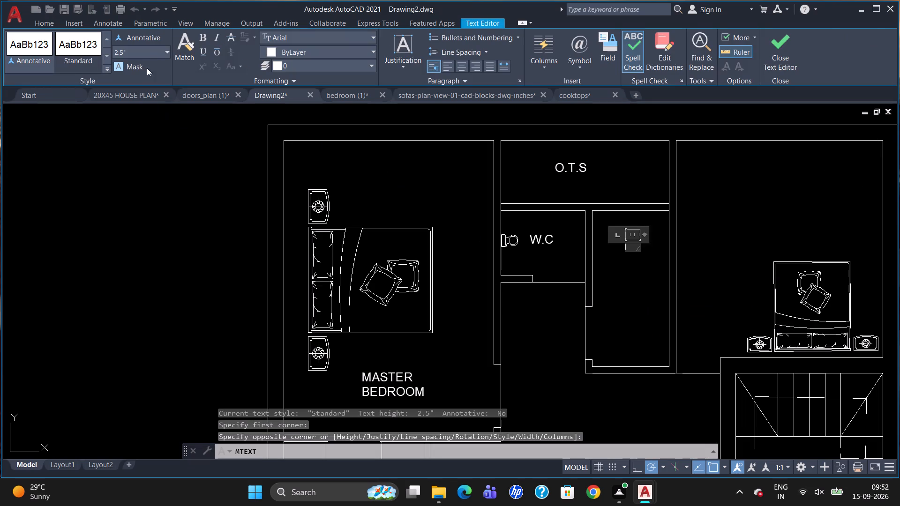
click(150, 53)
key(BackSpace)
key(5)
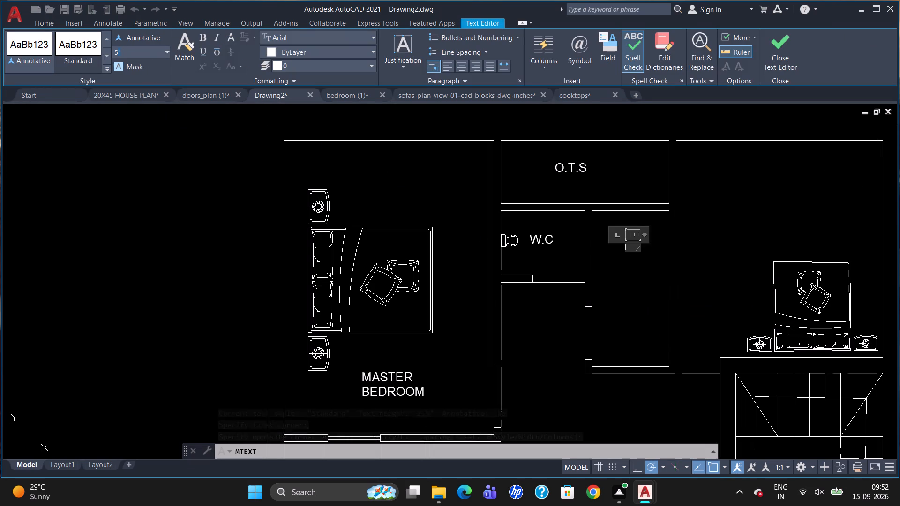
key(Return)
key(b)
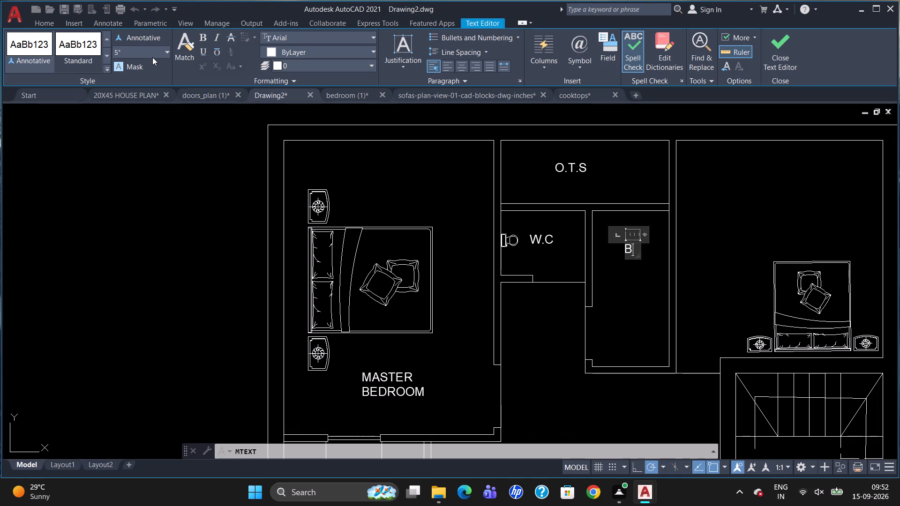
text(ATH)
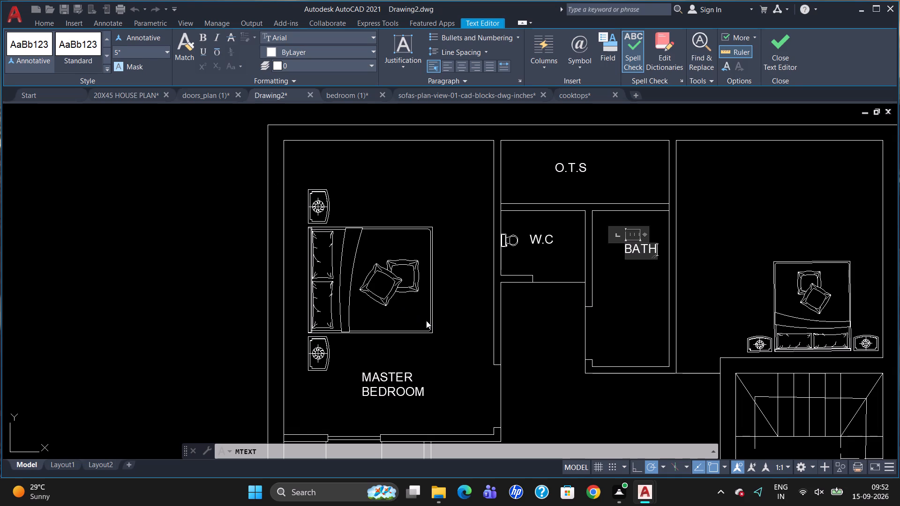
click(630, 347)
Move the BATH label slightly down and to the left, closer to the middle of its room.
click(642, 249)
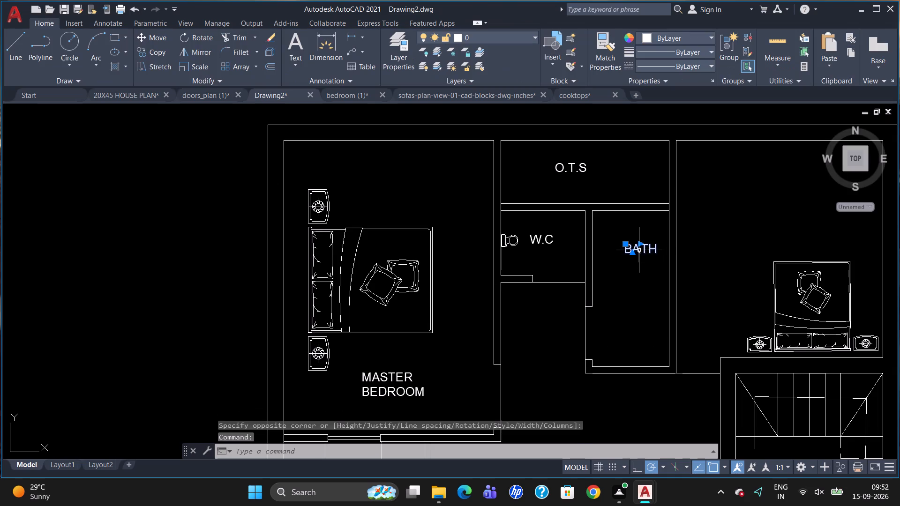
click(627, 245)
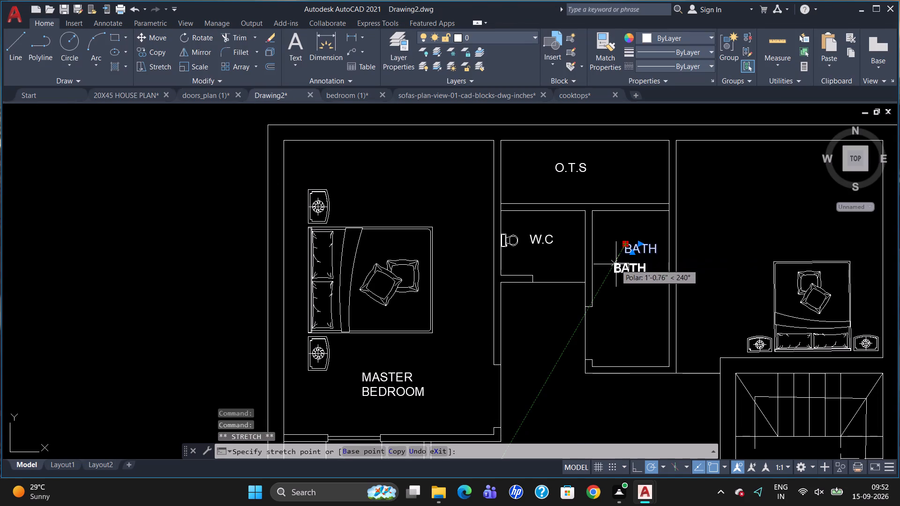
scroll(616, 264, up, 2)
click(614, 271)
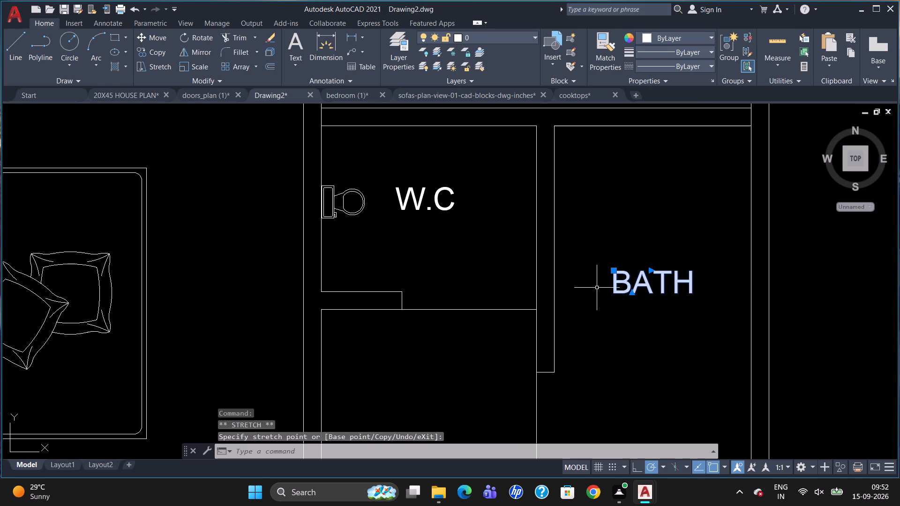
key(Escape)
Add a 5" high multiline text label LOBBY in the open central area between the bath and the kitchen.
scroll(607, 238, down, 3)
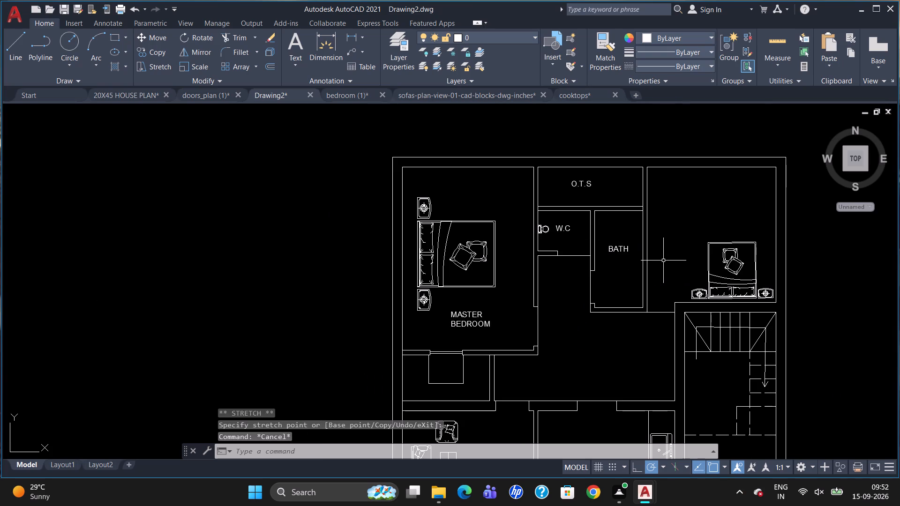
scroll(663, 254, down, 1)
key(t)
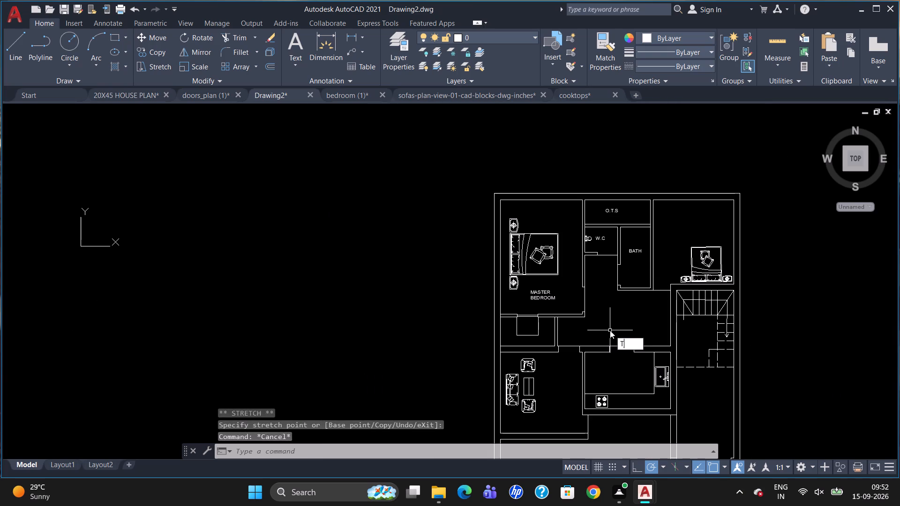
key(Return)
scroll(610, 320, up, 1)
drag(597, 308, 601, 314)
click(671, 327)
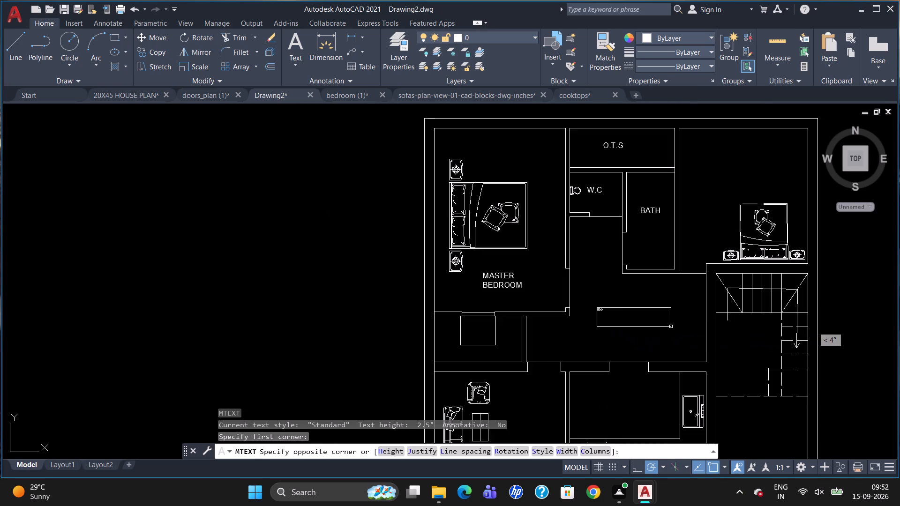
click(140, 55)
key(BackSpace)
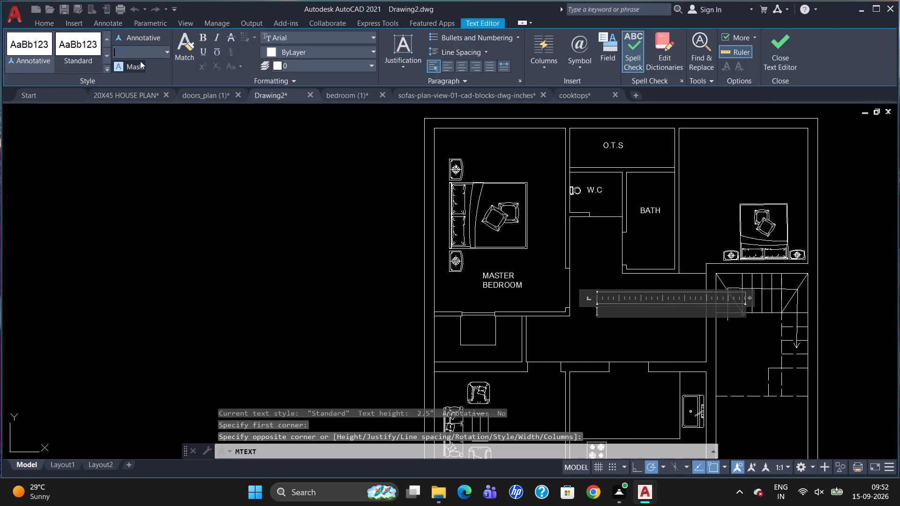
key(5)
key(Return)
text(LOBBY)
click(614, 347)
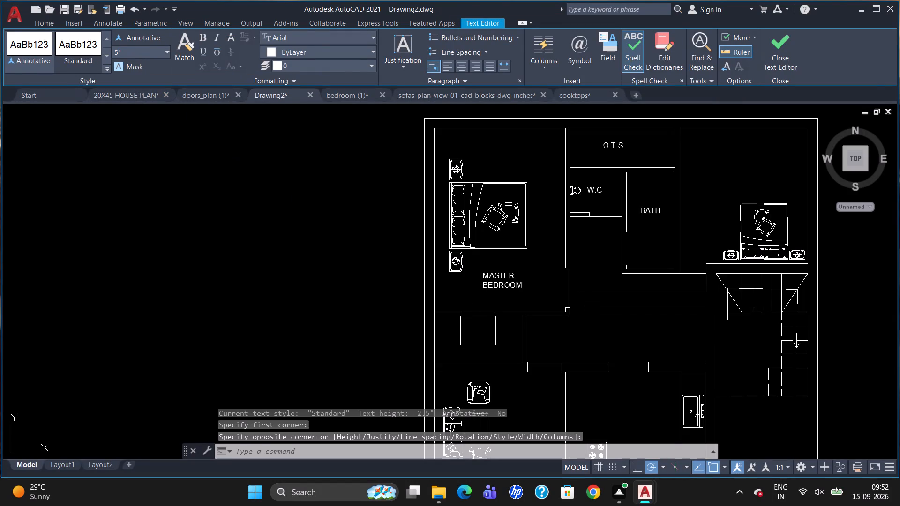
Add a 5" high two-line text label WALKING WARDROBE in the small room below the master bedroom.
scroll(643, 278, down, 1)
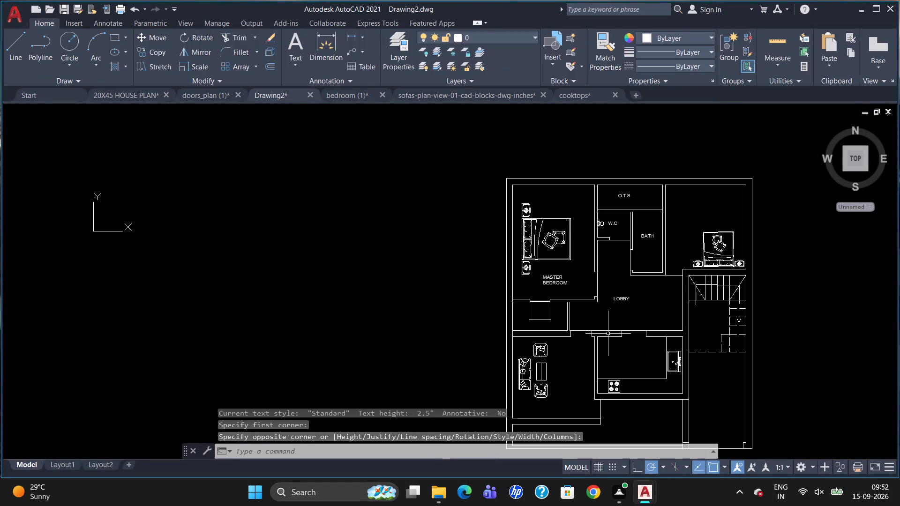
scroll(522, 394, up, 2)
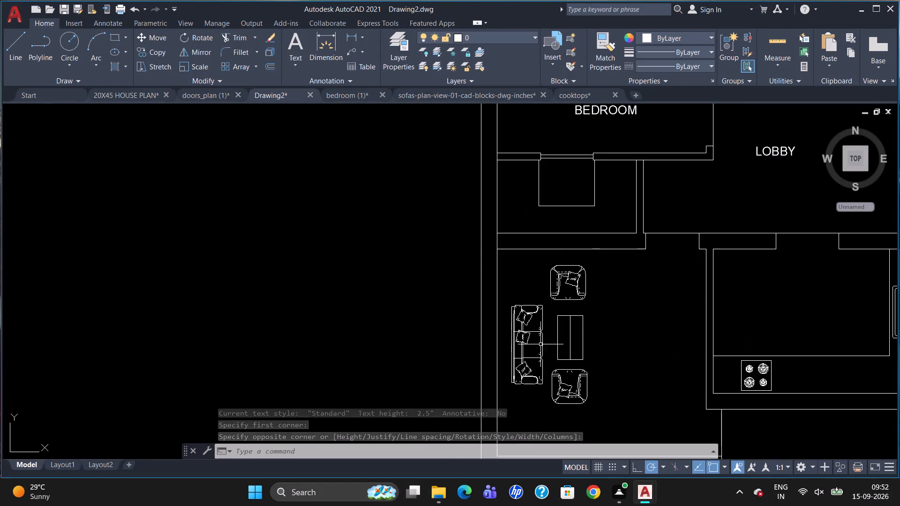
key(t)
key(Return)
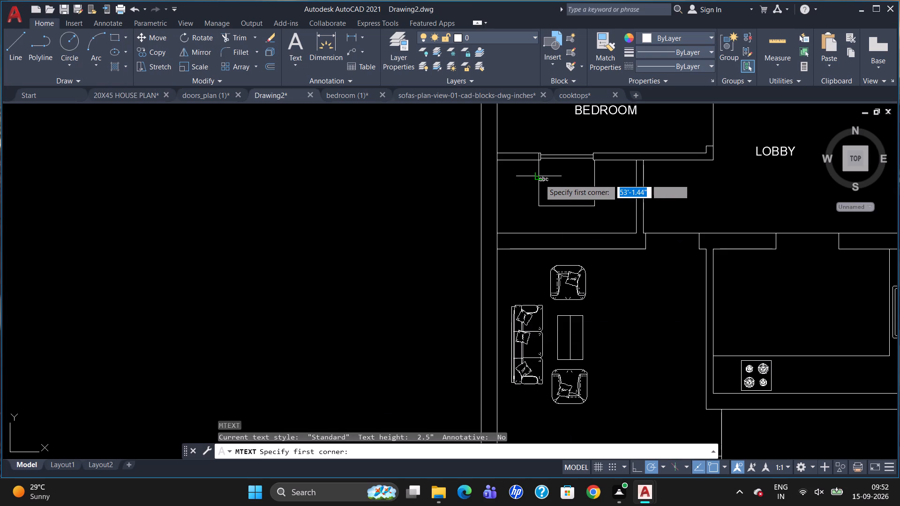
drag(539, 180, 549, 188)
click(614, 213)
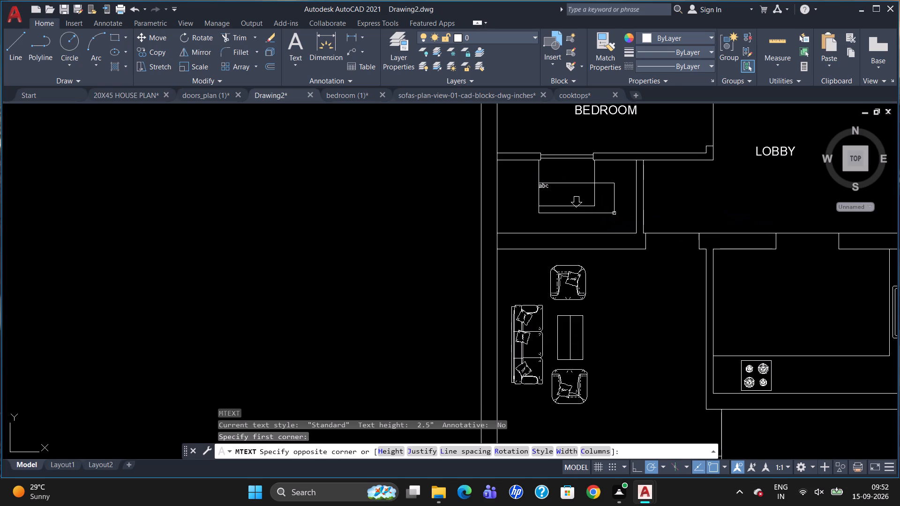
click(131, 52)
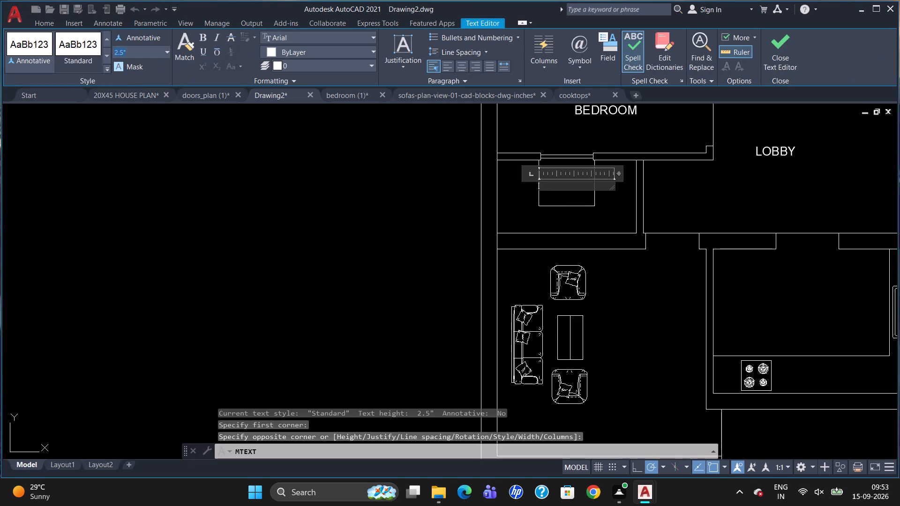
key(BackSpace)
key(5)
key(Return)
text(WALKING)
key(Return)
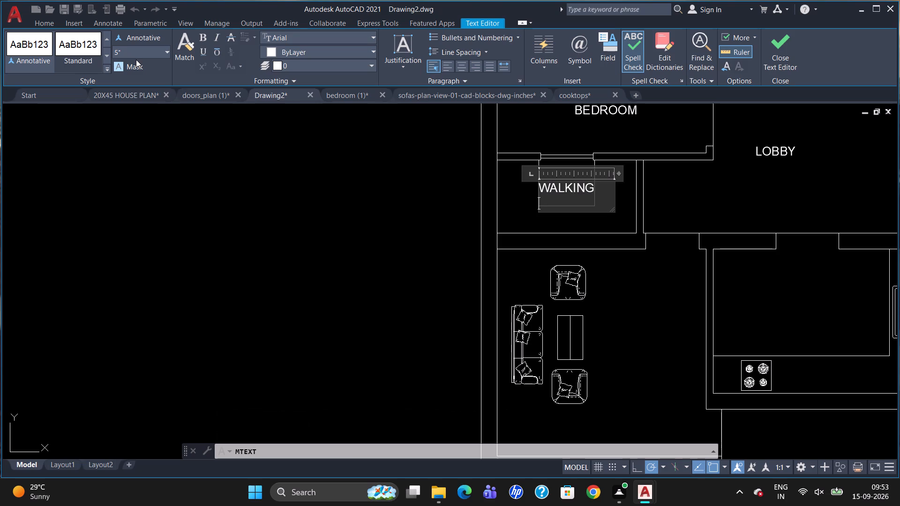
text(WARDRO)
text(BE)
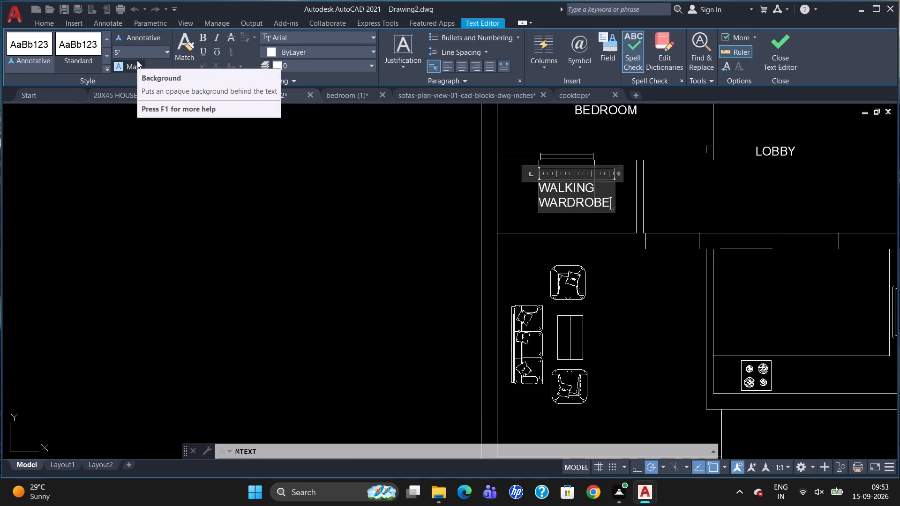
click(512, 241)
Move the WALKING WARDROBE label slightly up within its room.
scroll(578, 210, down, 2)
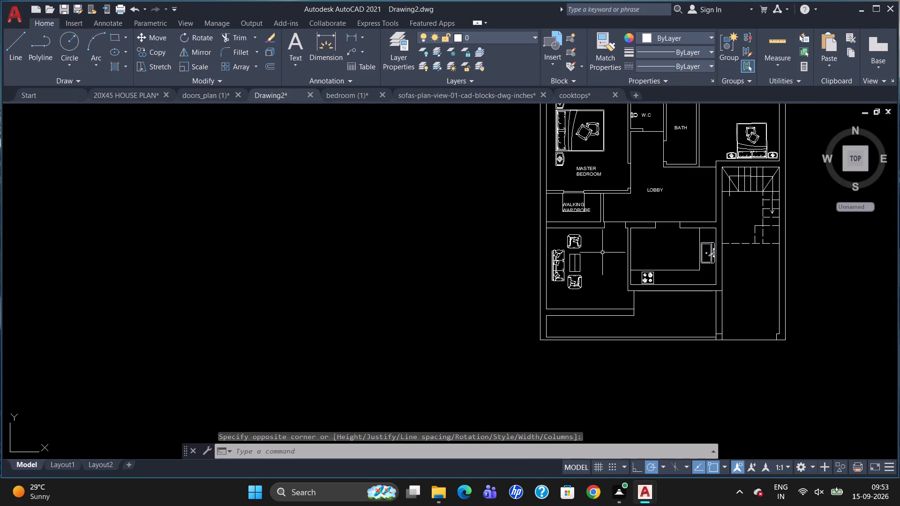
scroll(574, 210, up, 1)
click(574, 201)
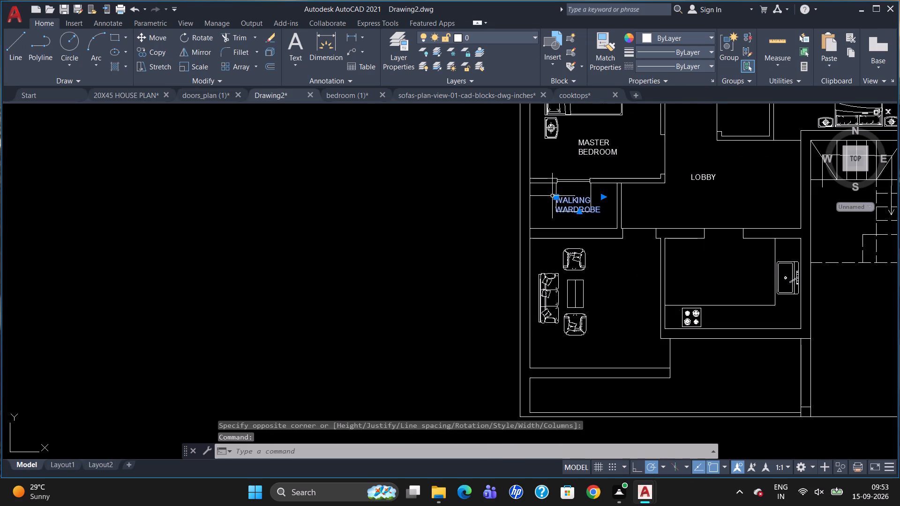
click(555, 196)
click(556, 191)
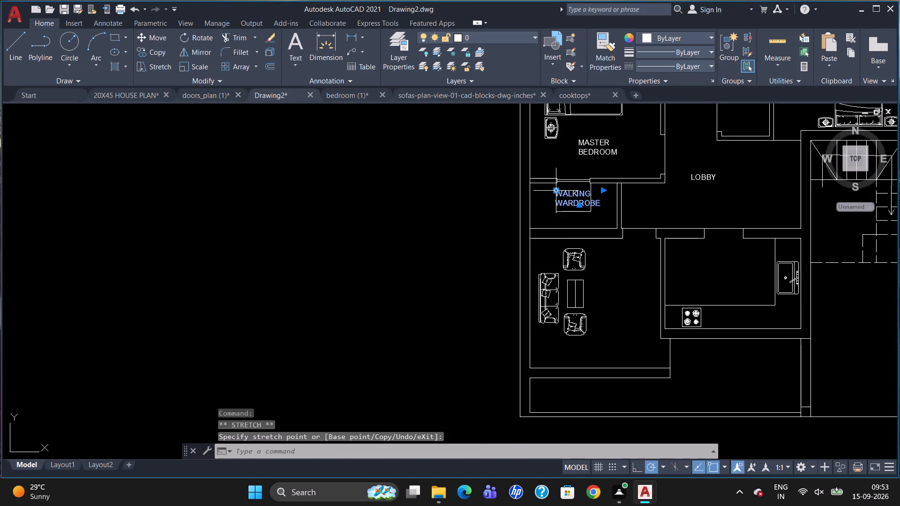
key(Escape)
Add a 5" high multiline text label DRAWING ROOM beside the center table of the sofa set.
scroll(540, 239, down, 1)
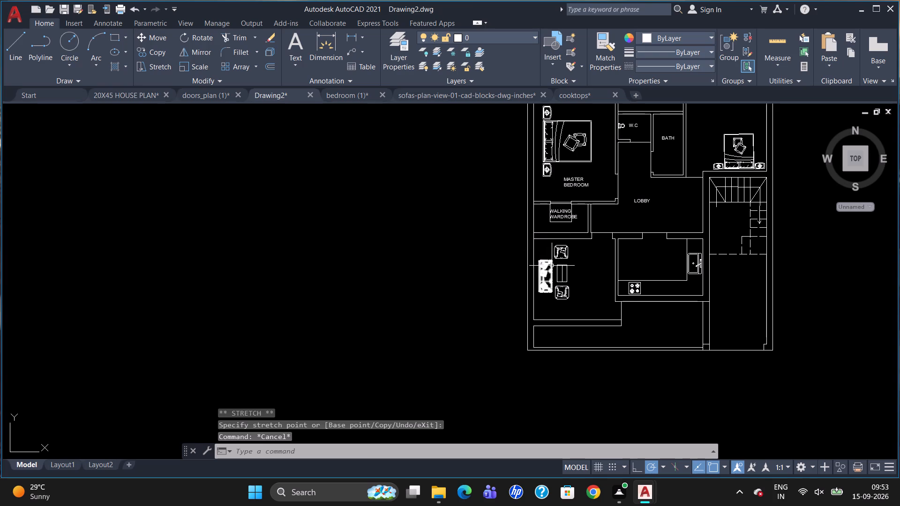
key(t)
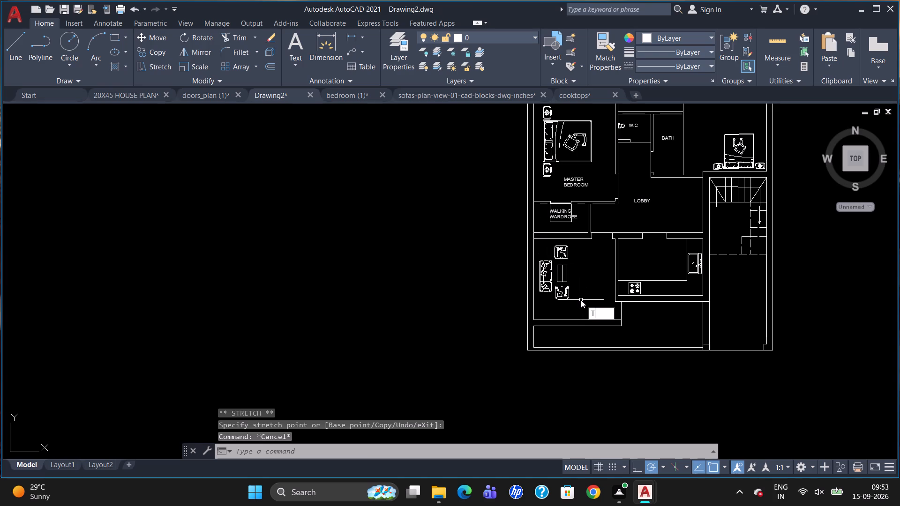
key(Return)
scroll(592, 271, up, 1)
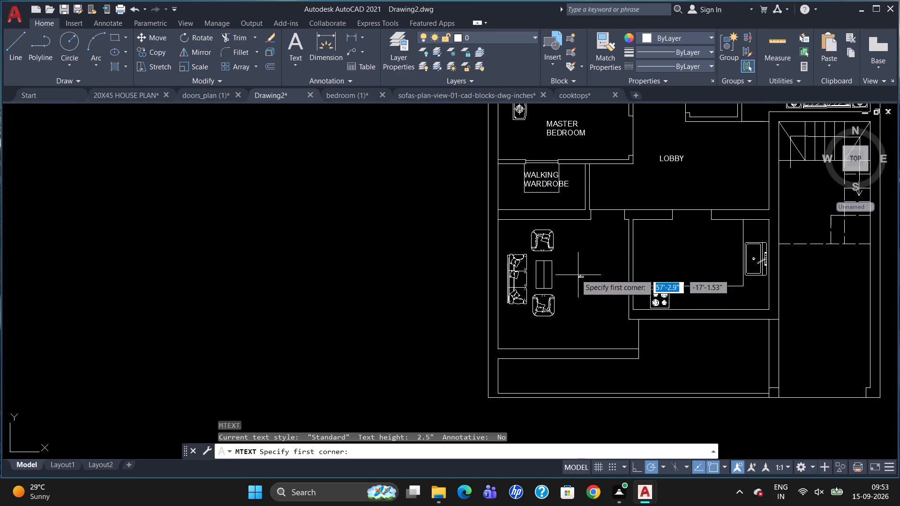
drag(561, 264, 572, 280)
click(615, 306)
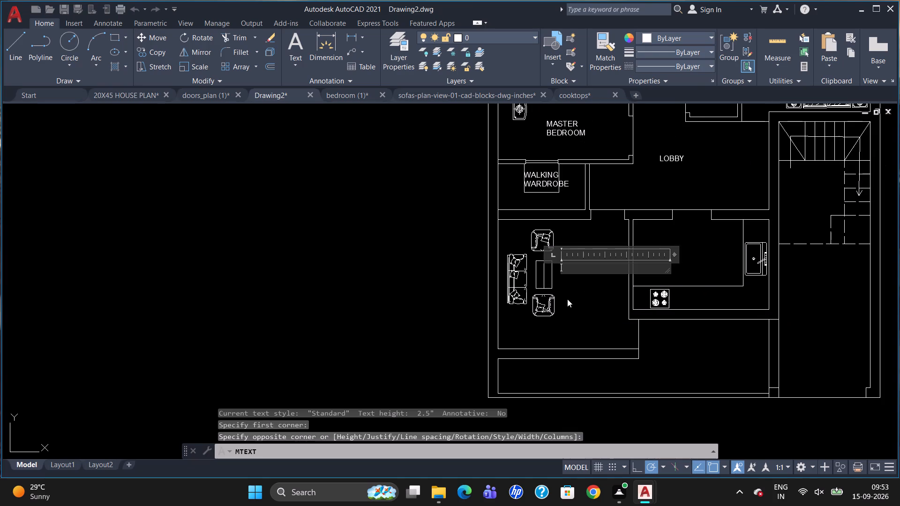
click(152, 51)
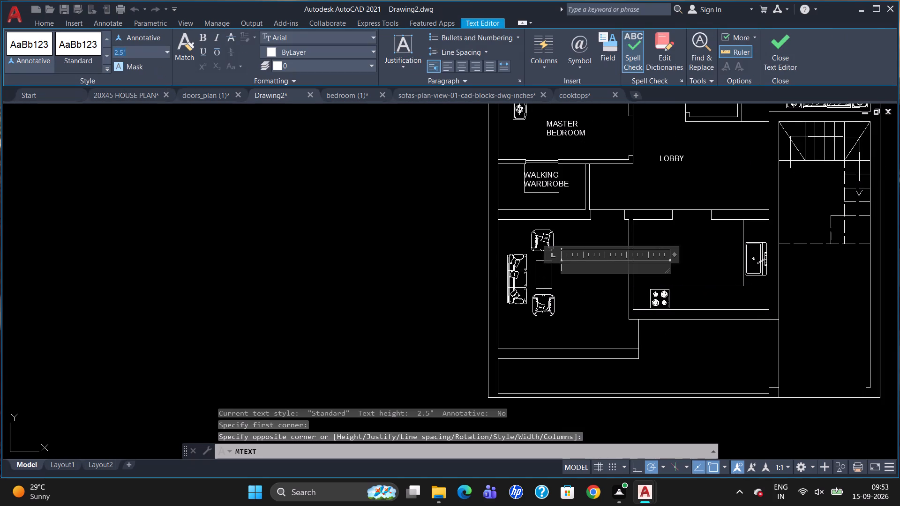
key(BackSpace)
key(5)
key(Return)
key(d)
key(r)
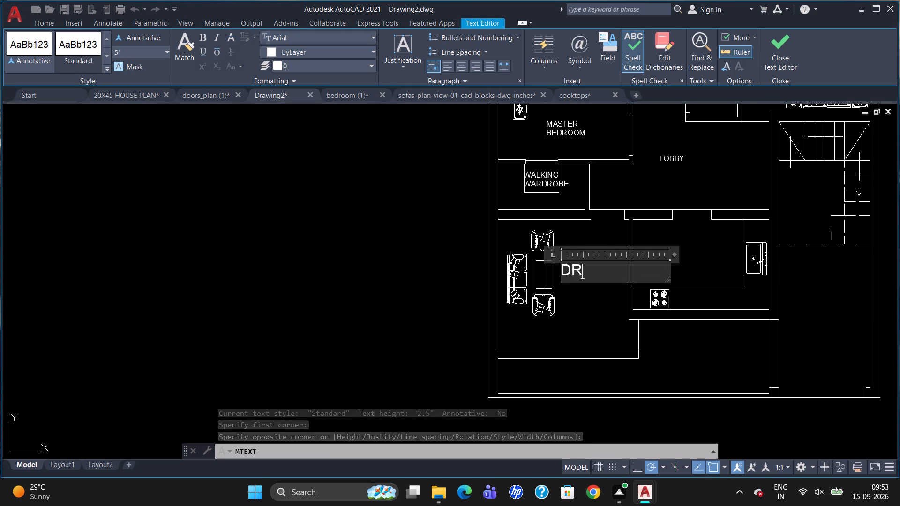
key(a)
text(WI)
text(NG ROO)
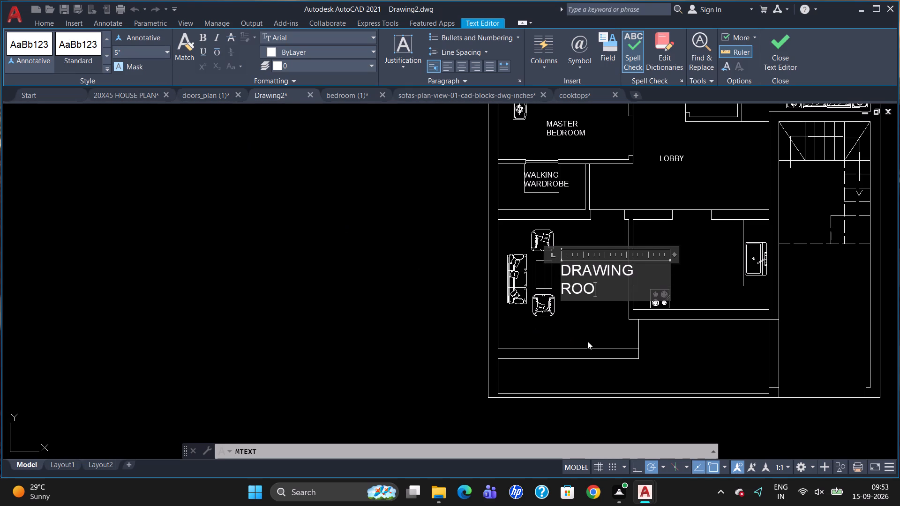
key(m)
click(592, 343)
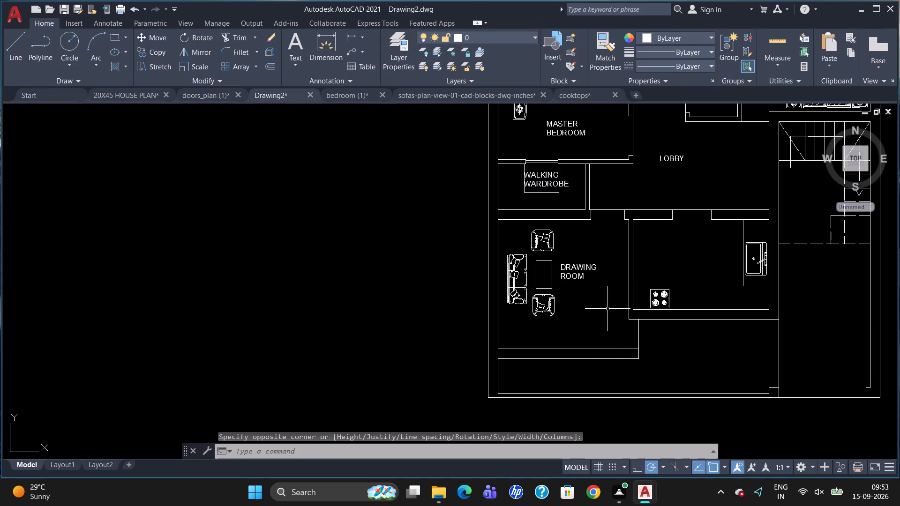
Add a 5" high multiline text label GALLERY in the narrow strip below the drawing room.
scroll(569, 275, down, 1)
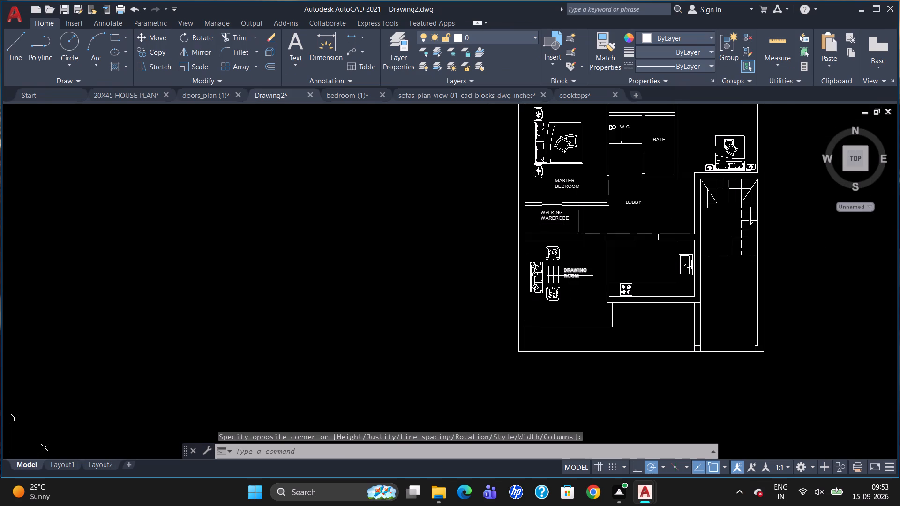
scroll(572, 279, down, 1)
scroll(574, 330, up, 1)
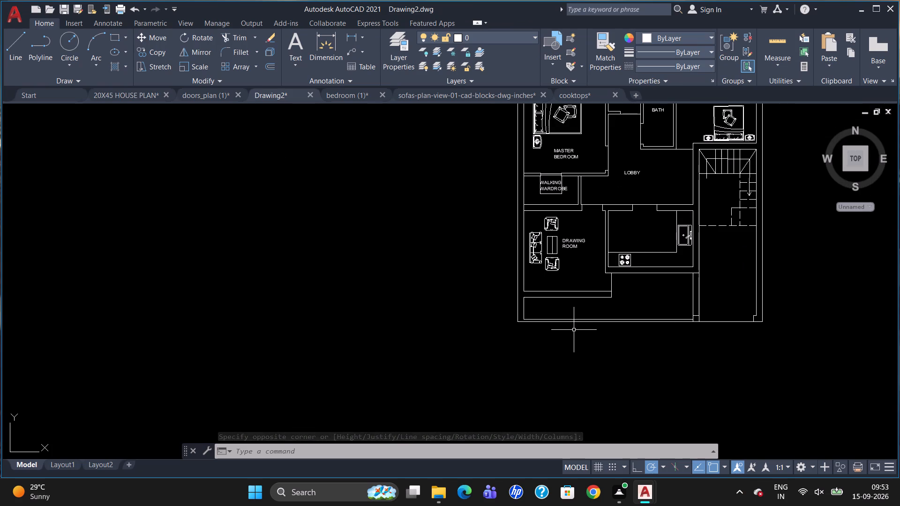
key(t)
key(Return)
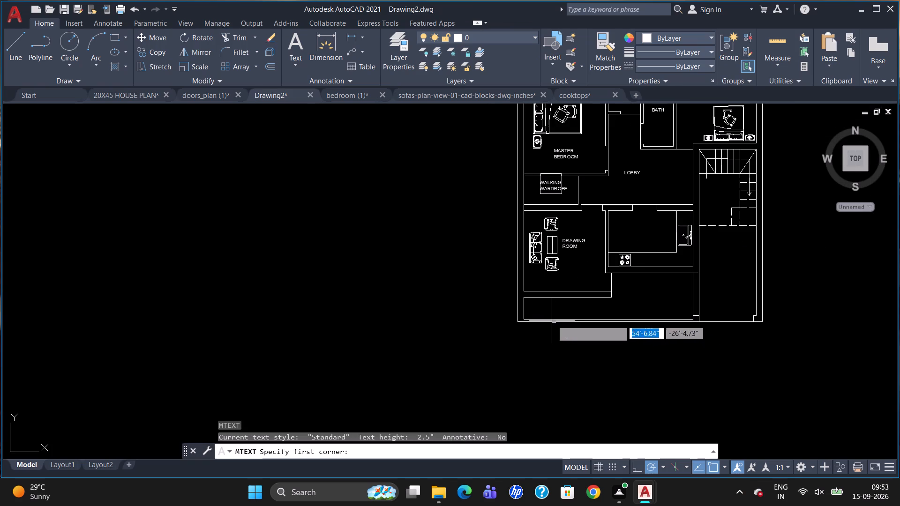
scroll(549, 309, up, 2)
drag(534, 302, 547, 320)
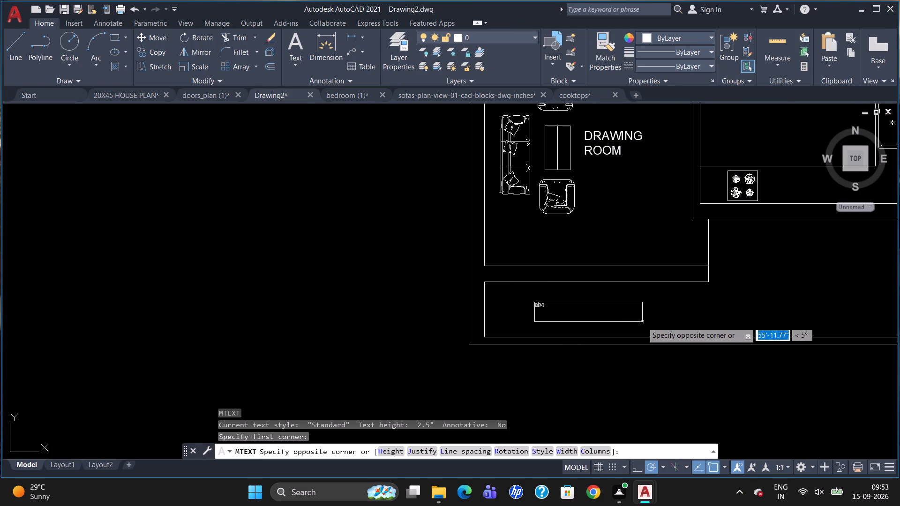
click(642, 322)
click(155, 52)
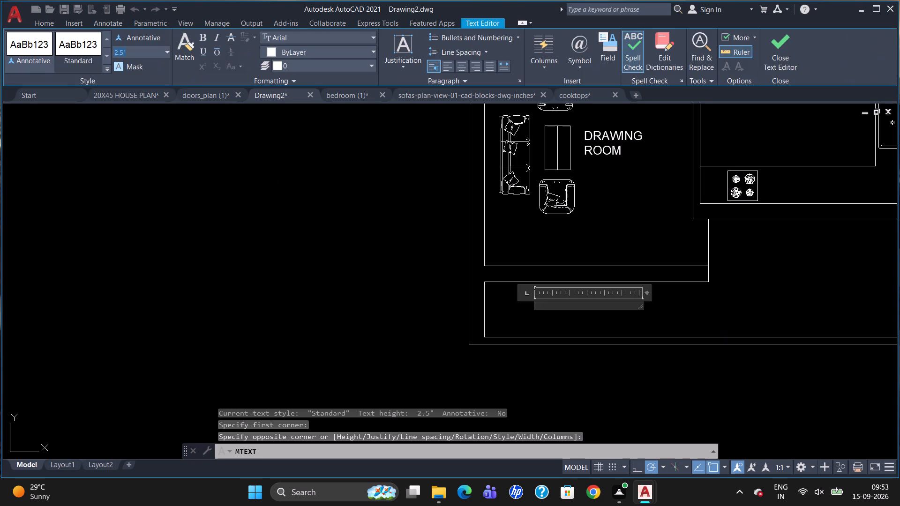
key(BackSpace)
key(5)
key(Return)
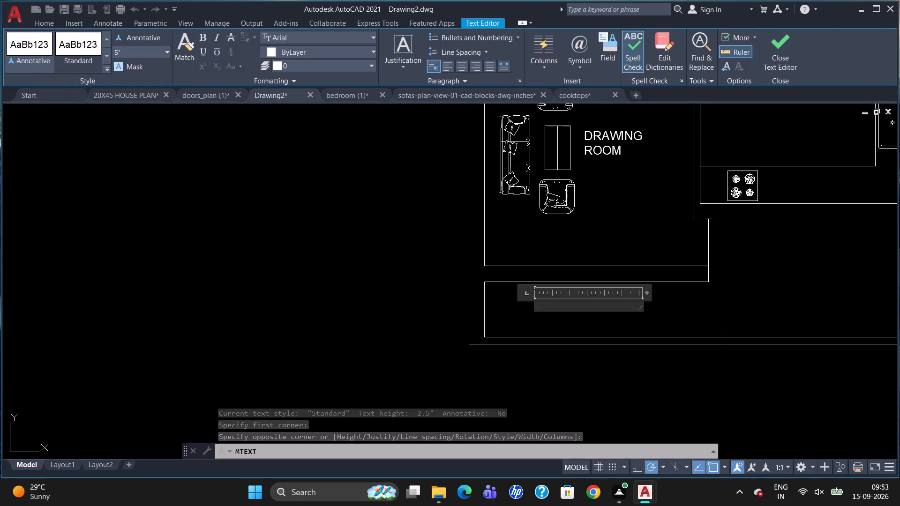
text(GALLERY)
click(599, 381)
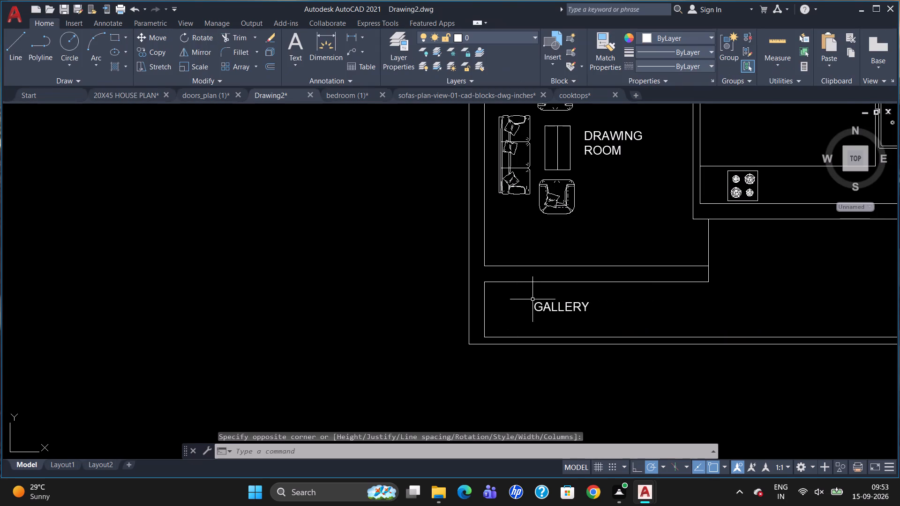
Add a 5" high multiline text label VERANDAH in the open area below the kitchen.
scroll(530, 295, down, 1)
scroll(626, 330, down, 1)
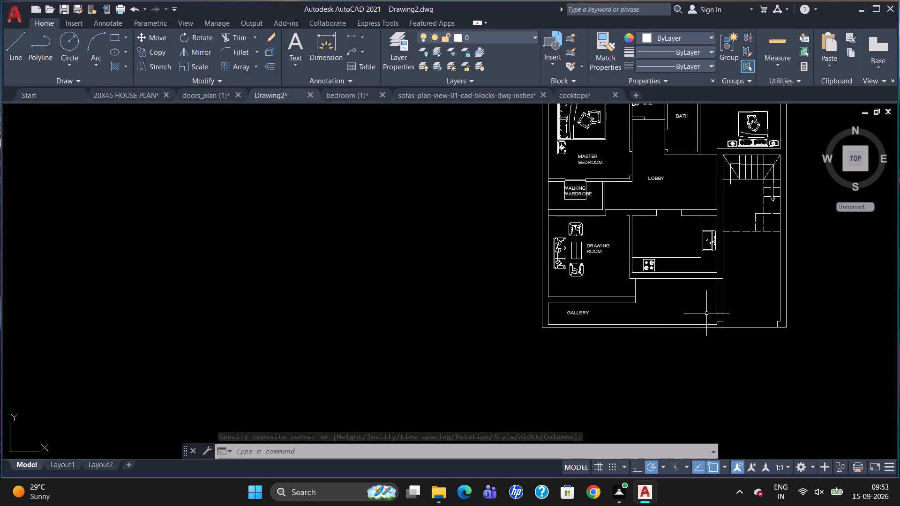
key(t)
key(Return)
scroll(693, 313, up, 1)
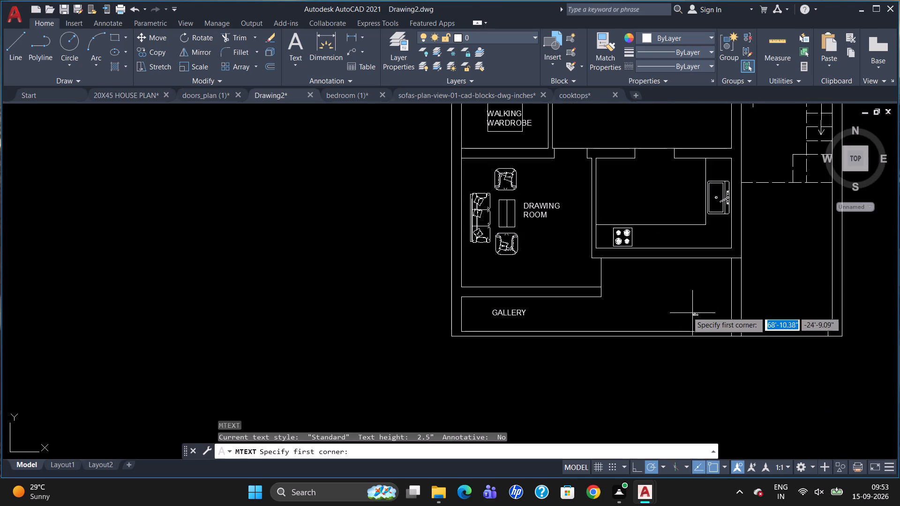
drag(629, 278, 633, 286)
click(706, 313)
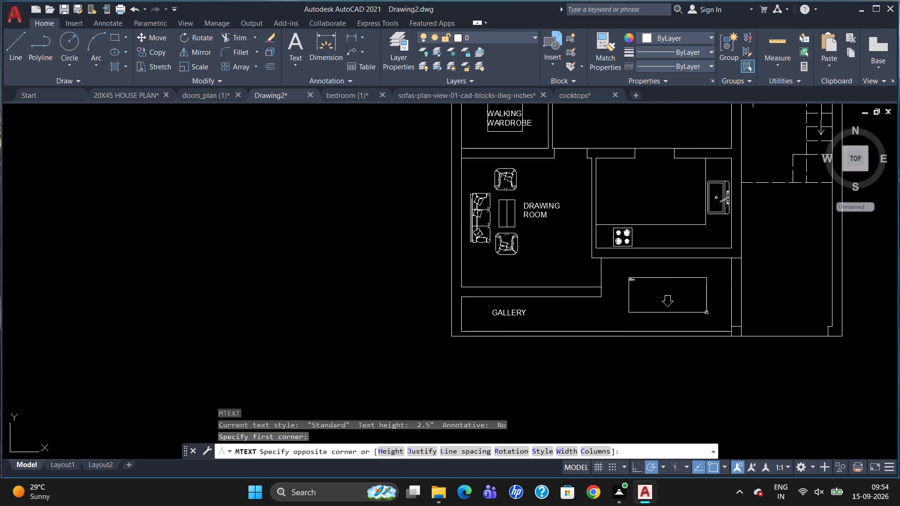
click(132, 49)
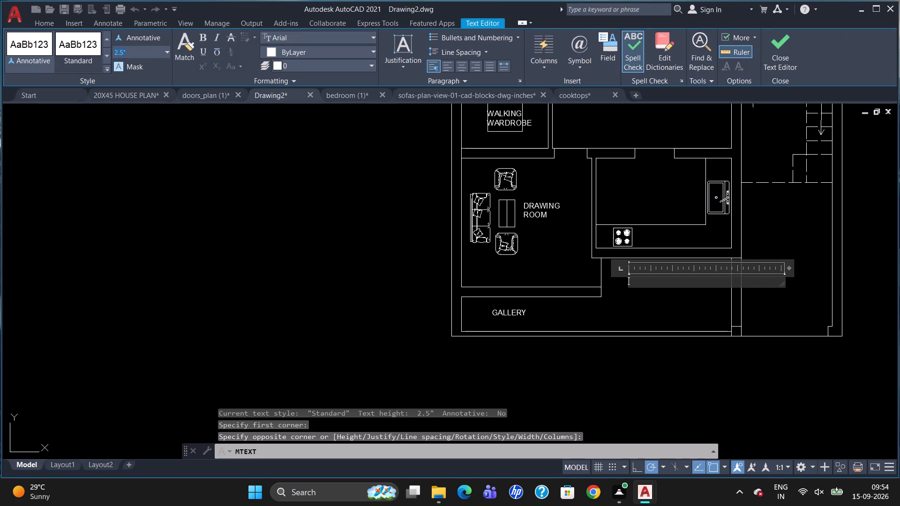
key(BackSpace)
key(5)
key(Return)
key(v)
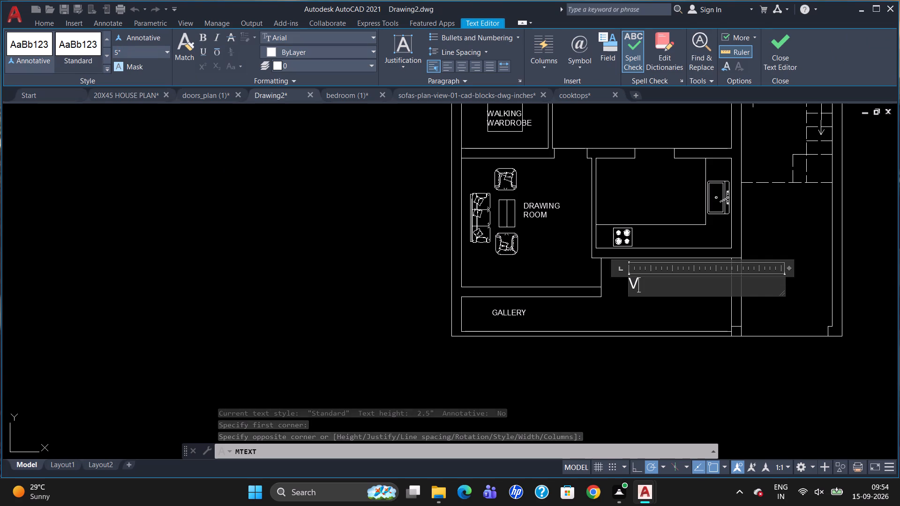
key(e)
text(RA)
text(ND)
key(a)
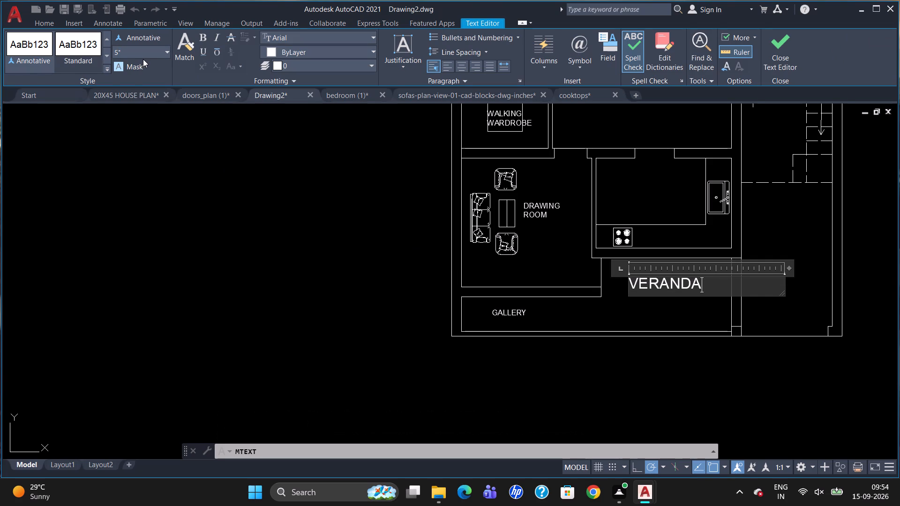
key(h)
click(772, 371)
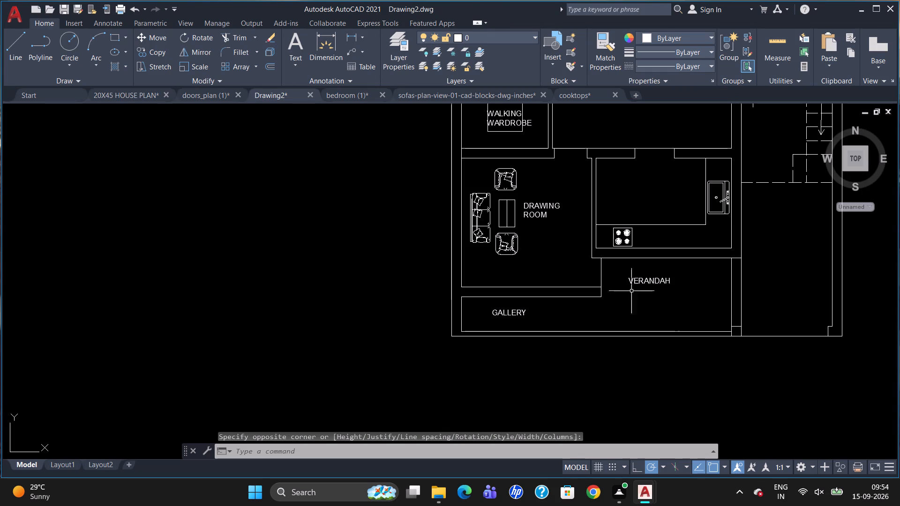
Move the VERANDAH label slightly right and down within its area.
click(633, 283)
click(628, 277)
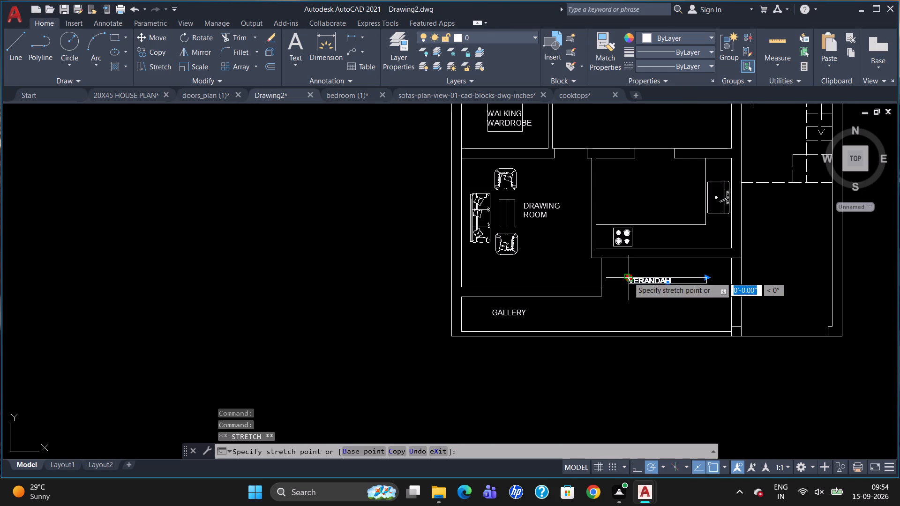
click(639, 282)
key(Escape)
Add a 5" high multiline text label GATE 8'6" at the entrance opening in the outer wall below the staircase passage.
scroll(614, 299, down, 1)
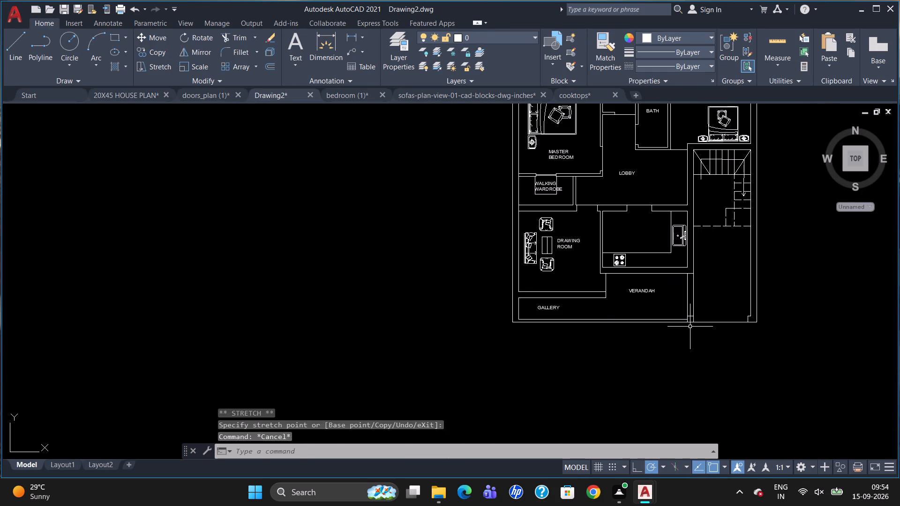
scroll(776, 324, up, 1)
key(t)
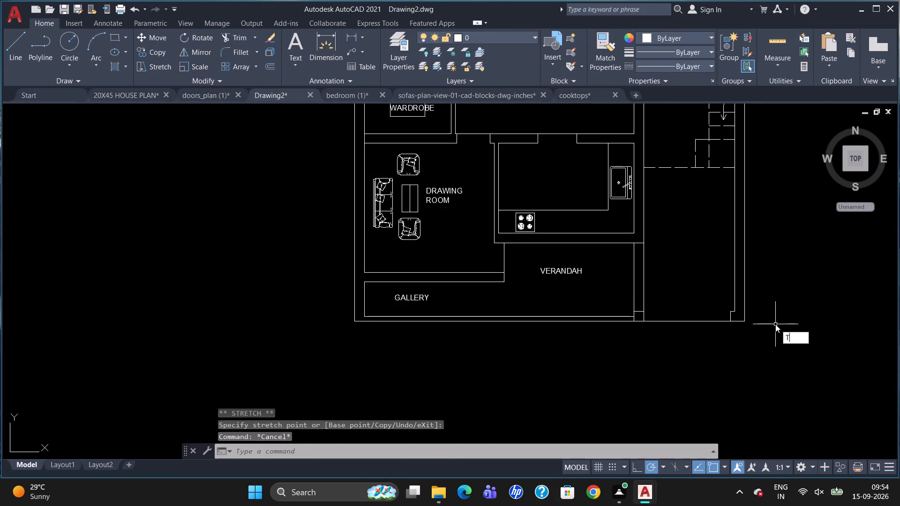
key(Return)
scroll(701, 306, up, 2)
drag(617, 323, 628, 335)
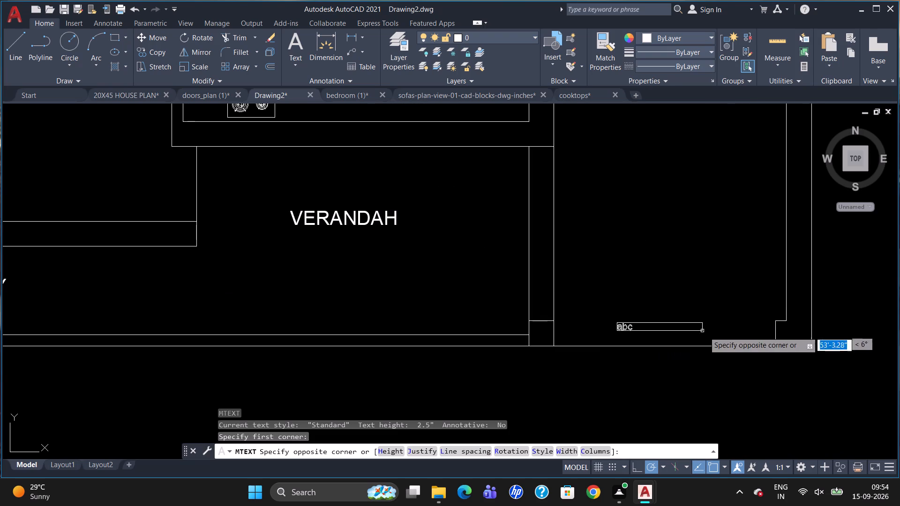
click(727, 339)
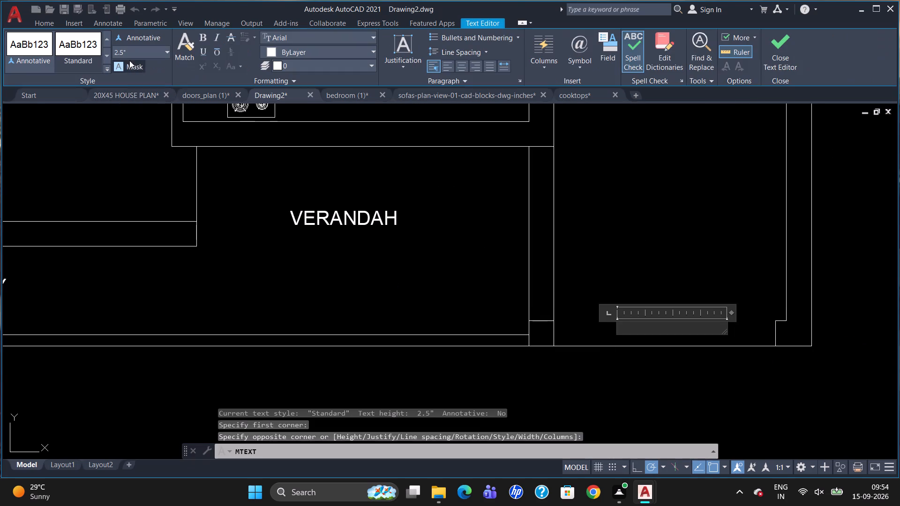
click(137, 54)
key(BackSpace)
key(5)
key(Return)
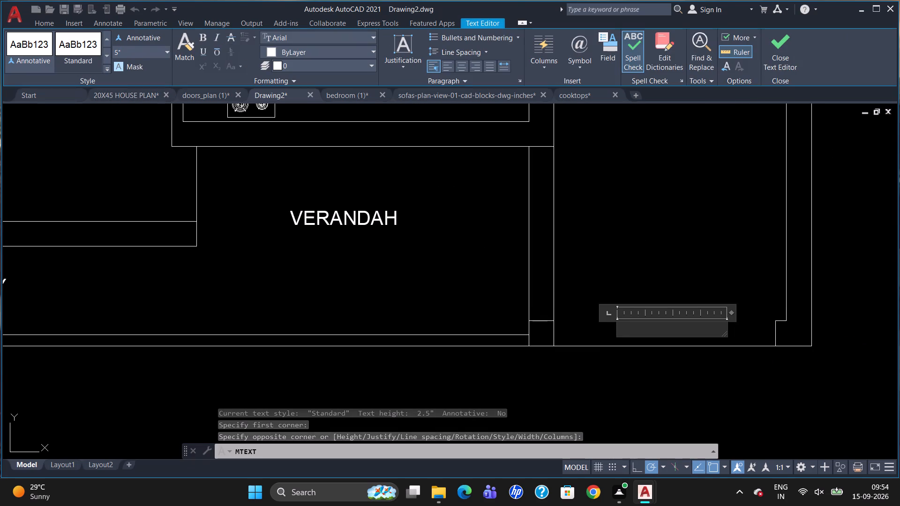
key(g)
key(a)
key(t)
text(E)
key(space)
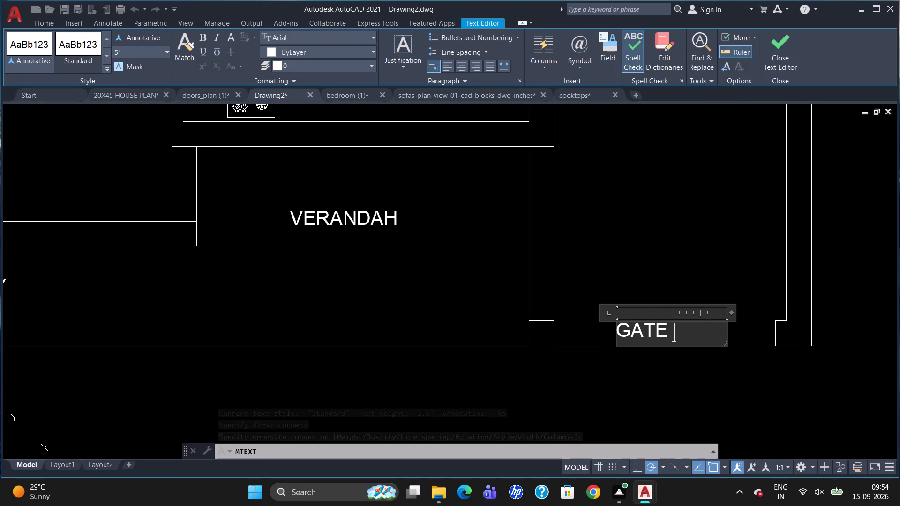
text(8')
text(6")
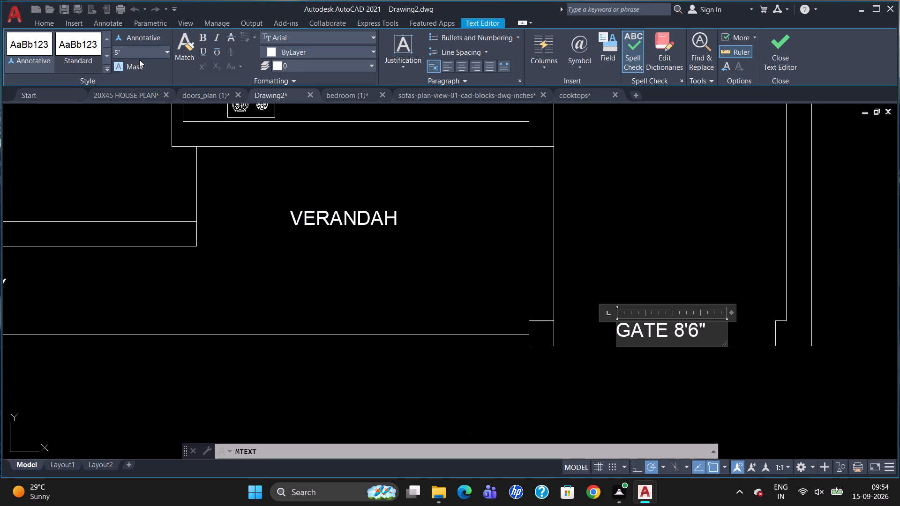
click(577, 201)
Add a 5" high multiline text label KITCHEN in the room with the cooktop and sink.
scroll(708, 295, down, 2)
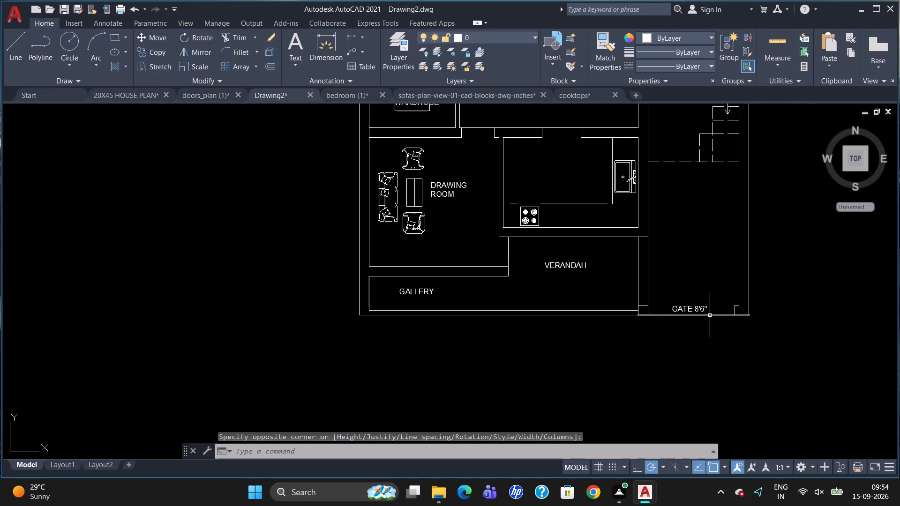
scroll(720, 360, down, 1)
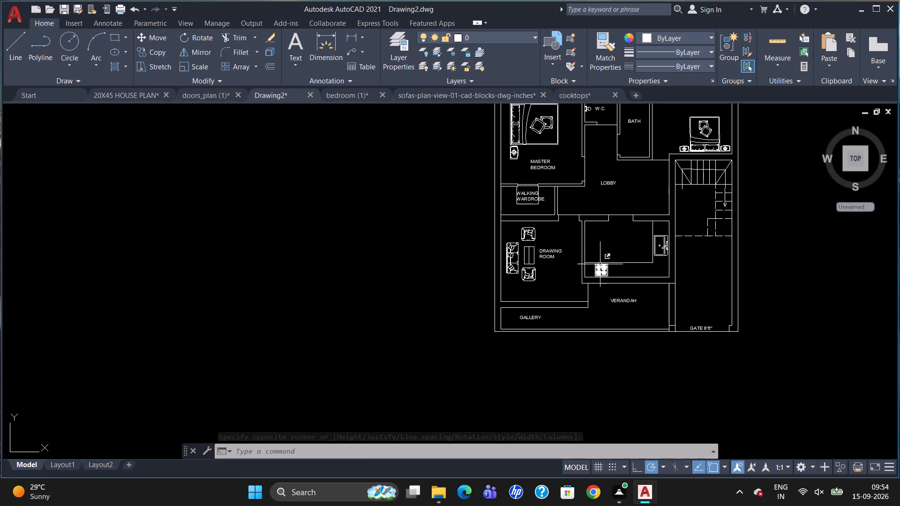
scroll(597, 259, down, 1)
scroll(609, 227, up, 2)
key(t)
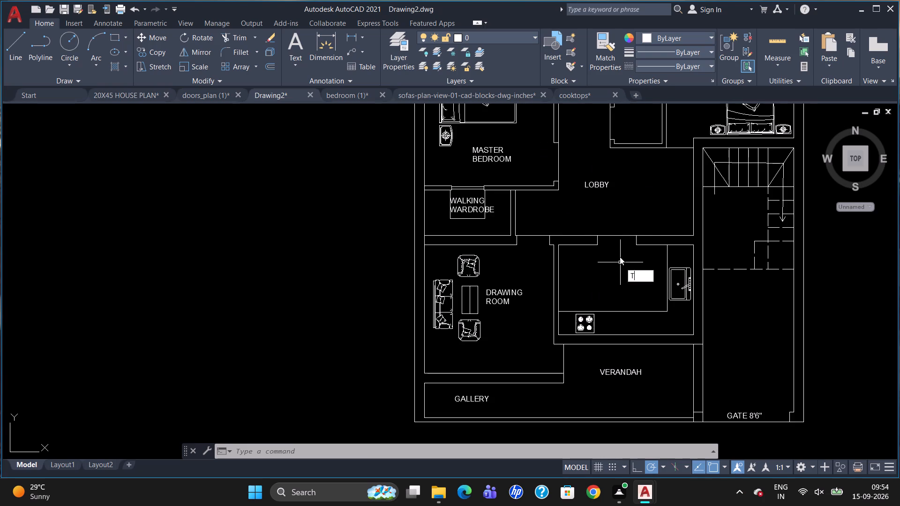
key(Return)
scroll(606, 260, up, 1)
drag(562, 276, 574, 293)
click(682, 323)
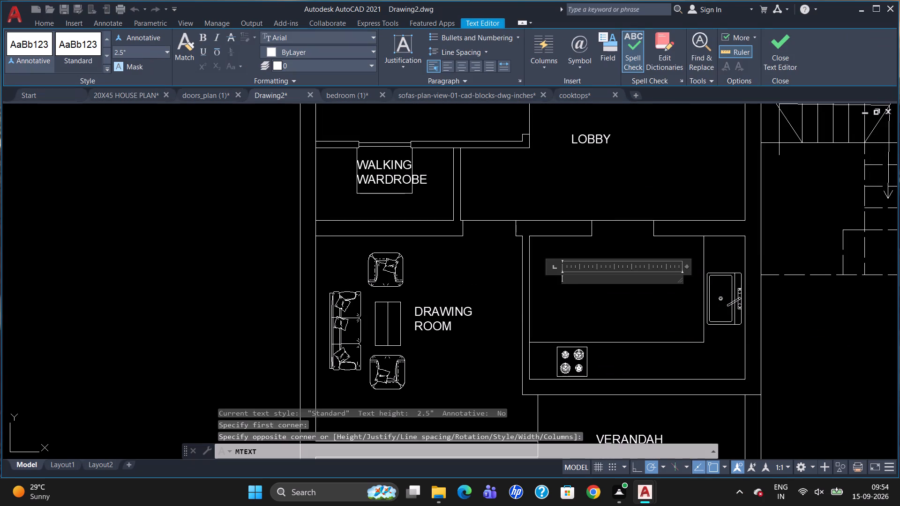
click(153, 45)
click(154, 52)
key(BackSpace)
key(5)
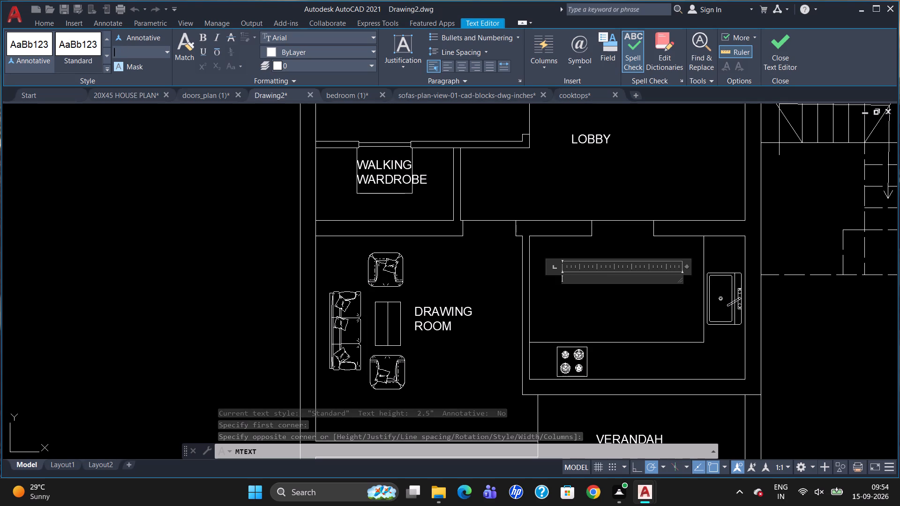
key(Return)
text(KITCHEN)
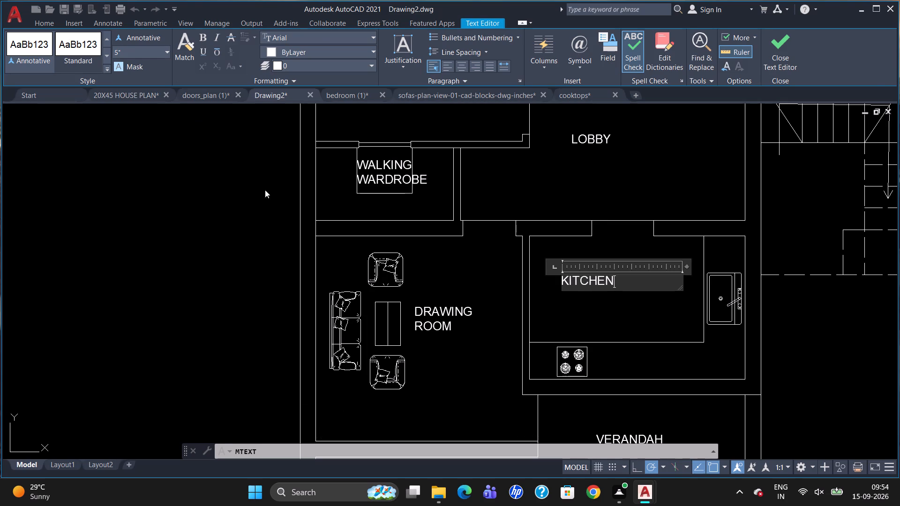
click(381, 276)
Move the KITCHEN label slightly right, toward the middle of the kitchen floor.
click(589, 280)
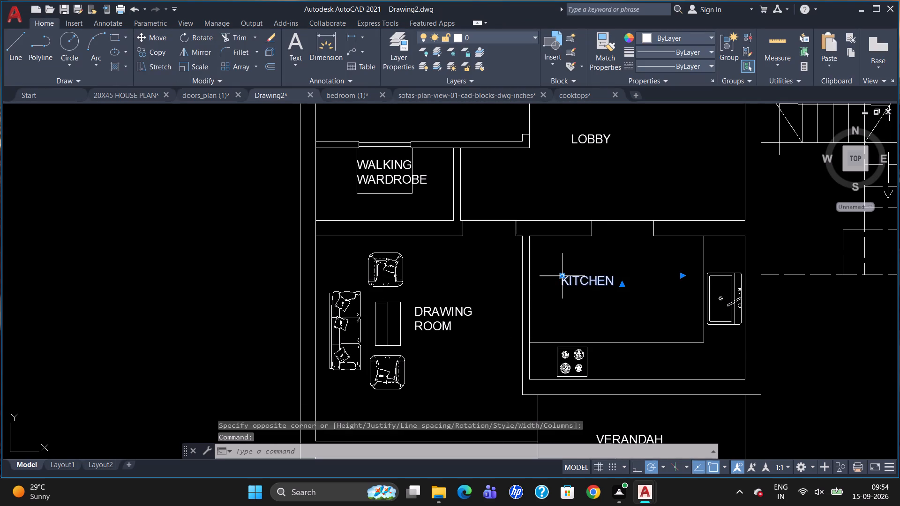
click(564, 277)
click(586, 282)
key(Escape)
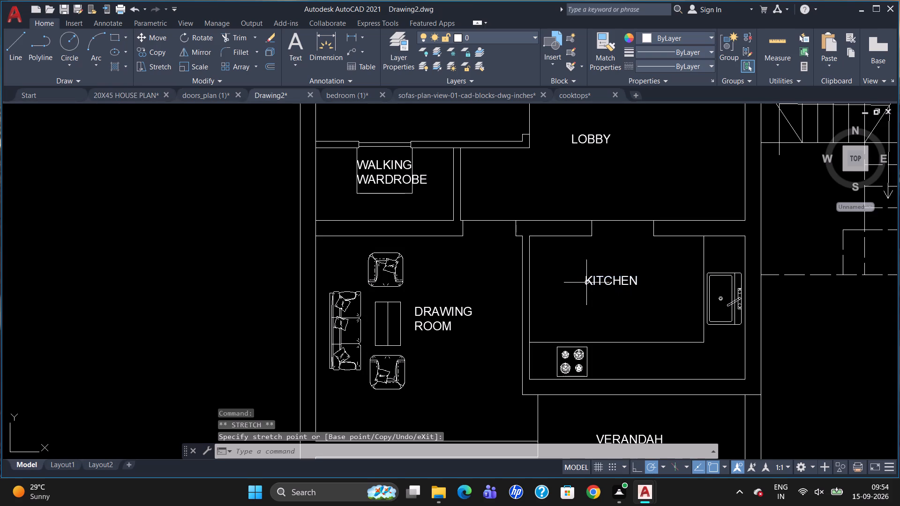
Add a 5" high multiline text label UP just below the start of the staircase direction line.
scroll(581, 339, down, 2)
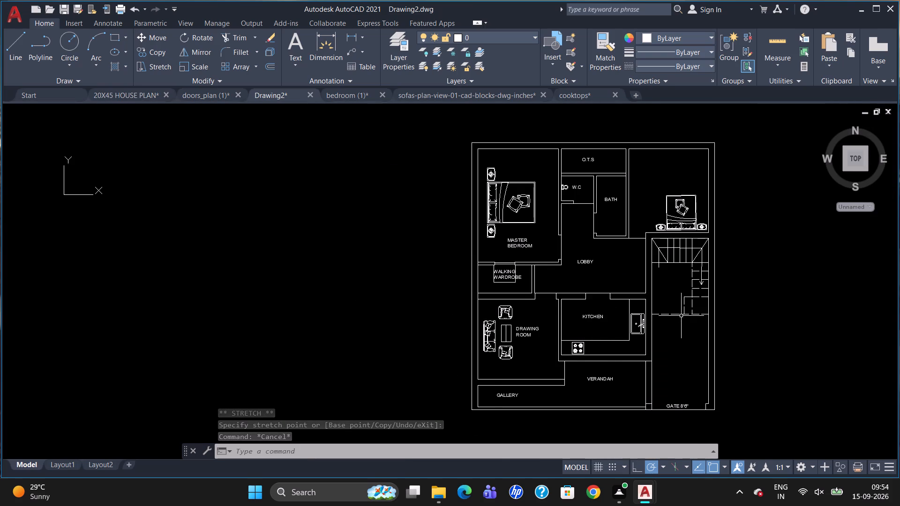
scroll(672, 265, up, 1)
key(t)
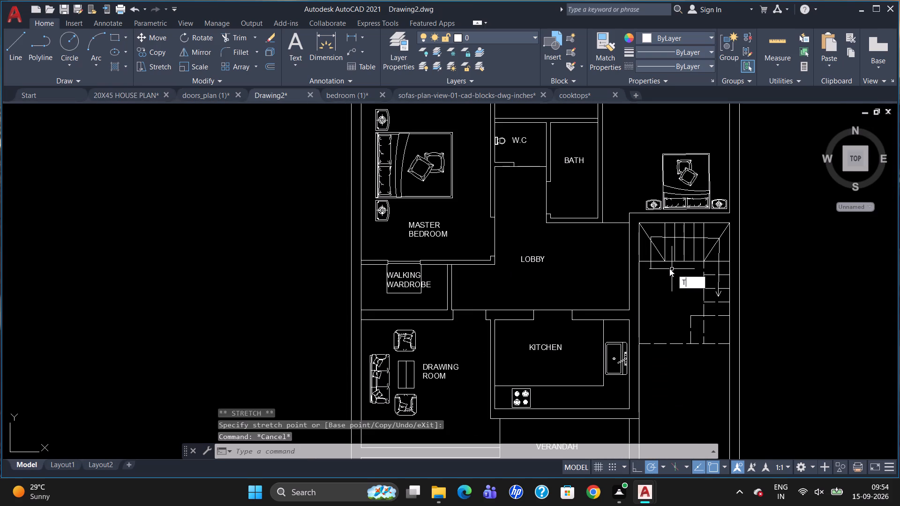
key(Return)
scroll(667, 268, up, 2)
drag(624, 283, 627, 289)
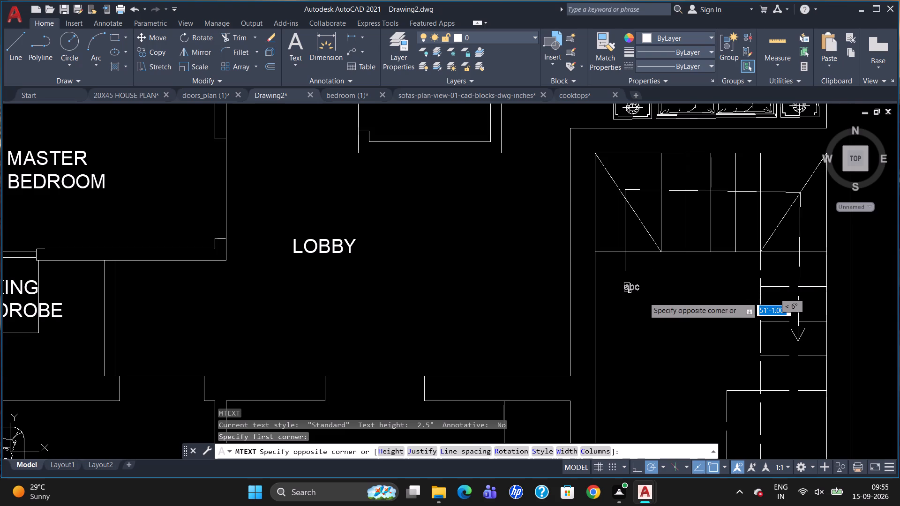
click(664, 304)
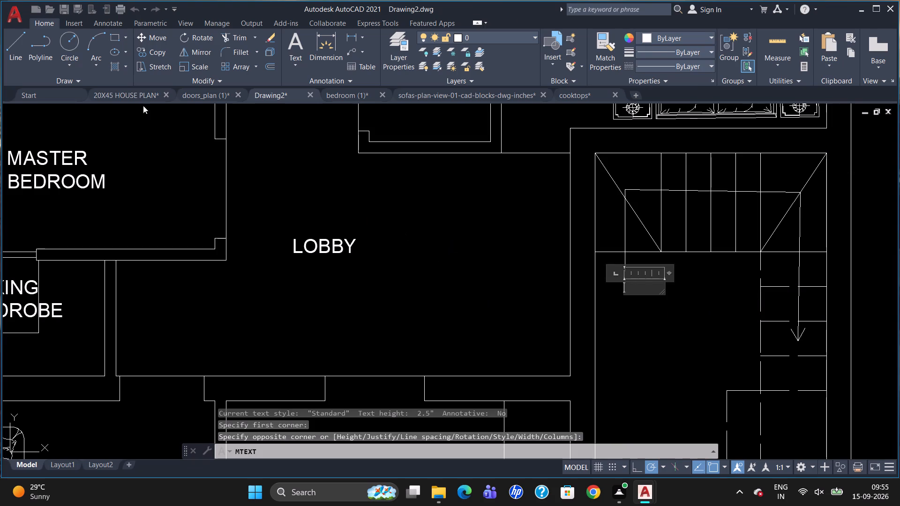
click(150, 49)
key(BackSpace)
key(5)
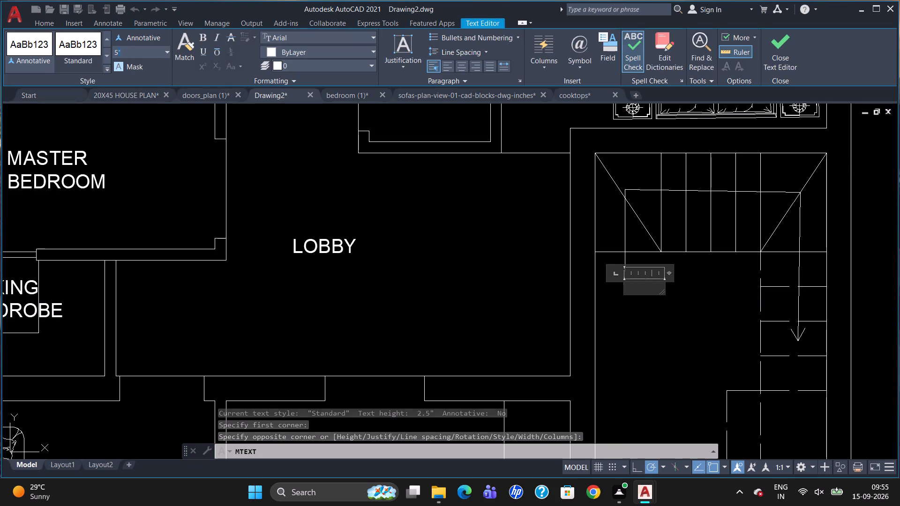
key(Return)
key(u)
key(p)
click(659, 324)
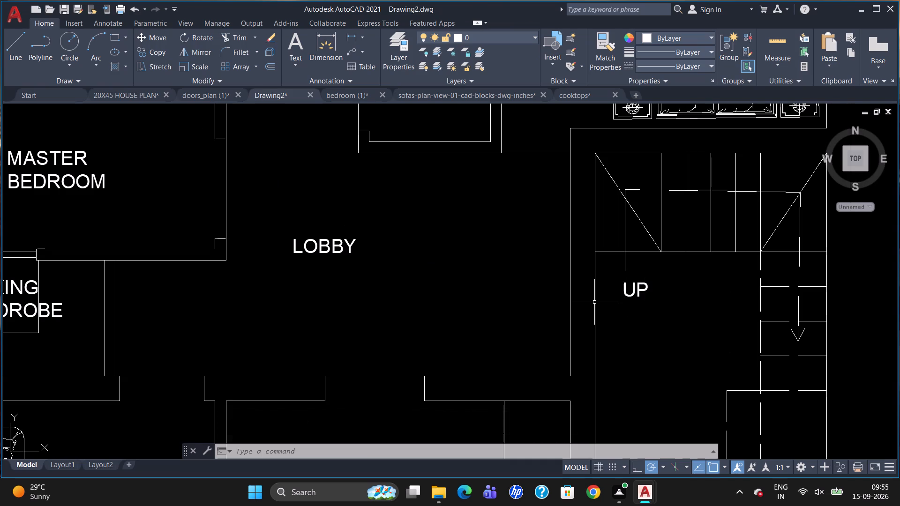
Draw a short line across the wall between lobby and staircase, continuing the lobby's lower wall line.
scroll(613, 252, down, 1)
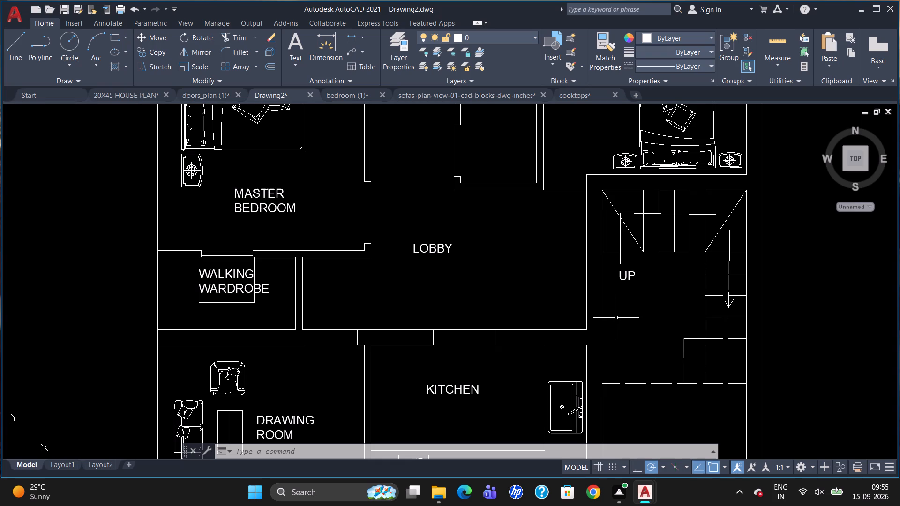
key(l)
key(Return)
scroll(567, 305, up, 1)
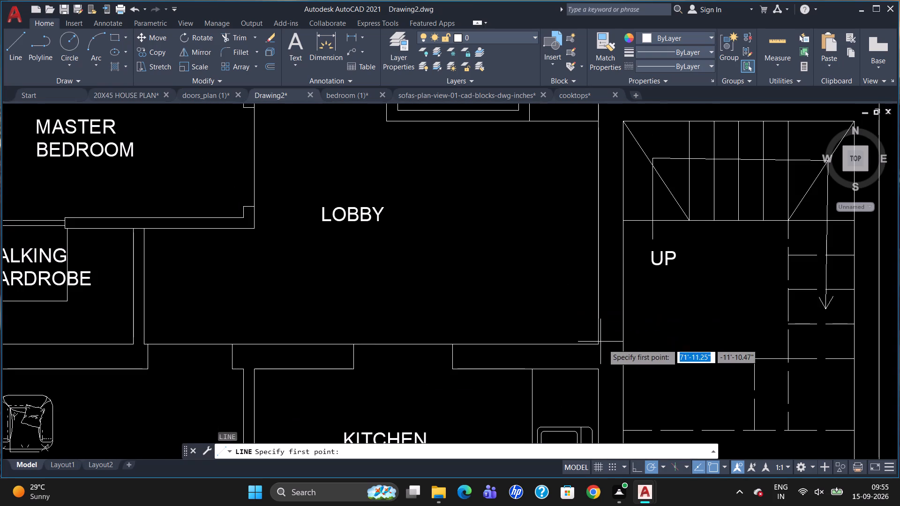
drag(594, 342, 602, 344)
click(625, 345)
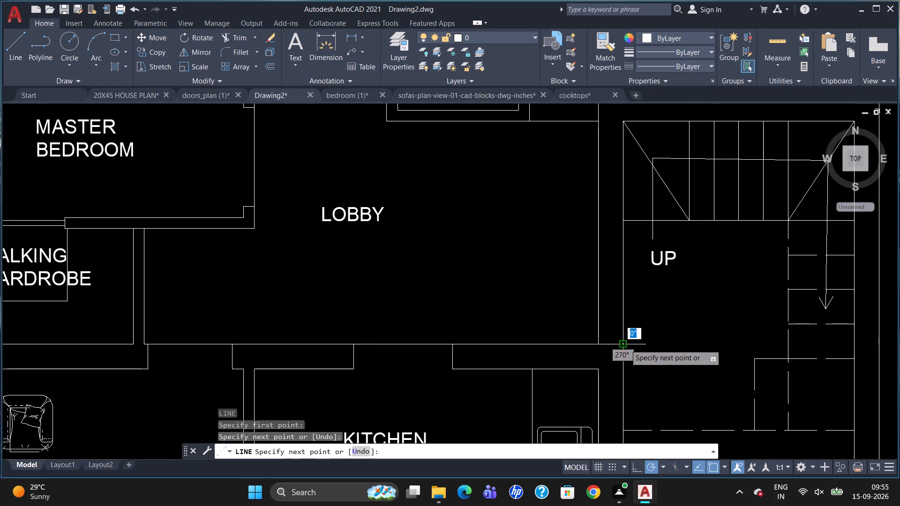
key(Escape)
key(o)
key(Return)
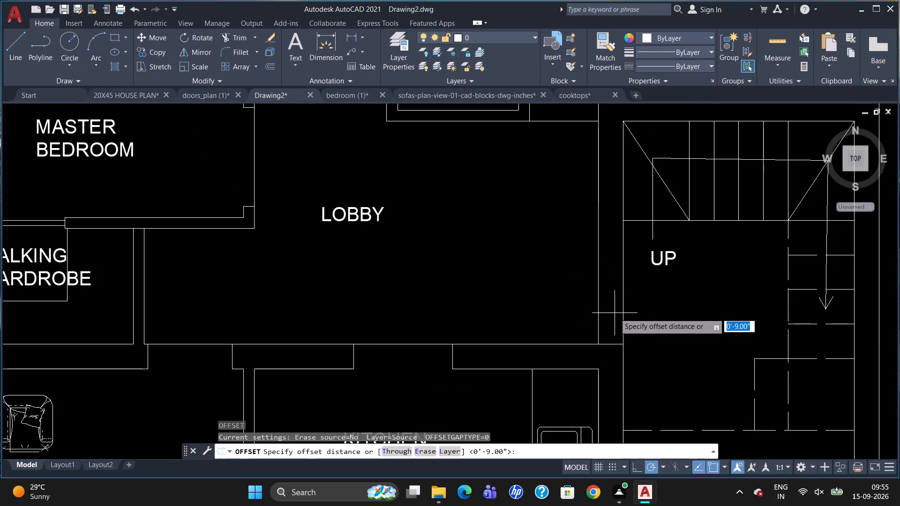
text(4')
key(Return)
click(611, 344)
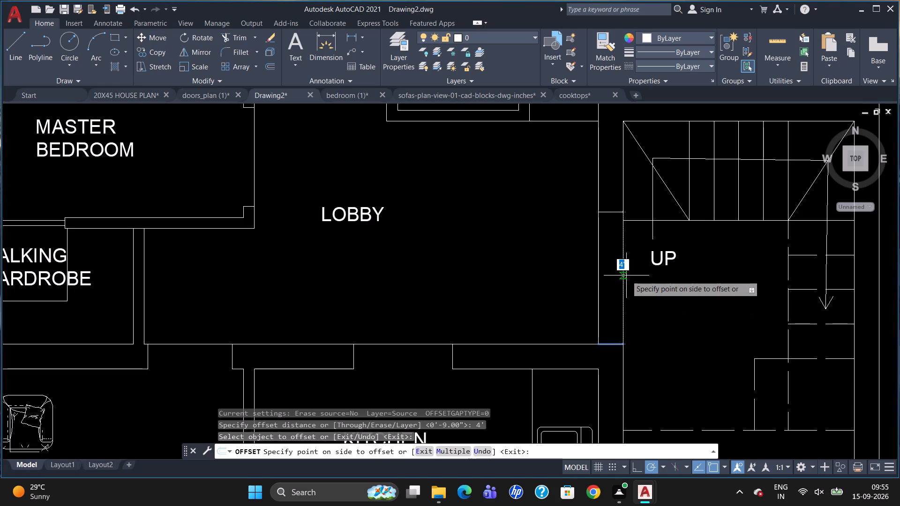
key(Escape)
Draw a second short line across the lobby–staircase wall, just below the bottom edge of the upper stair treads.
key(l)
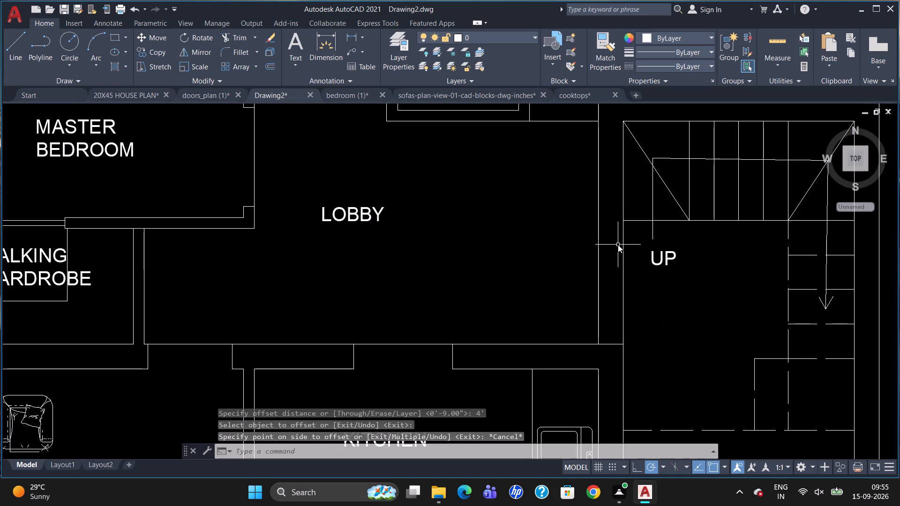
key(Return)
scroll(621, 235, up, 2)
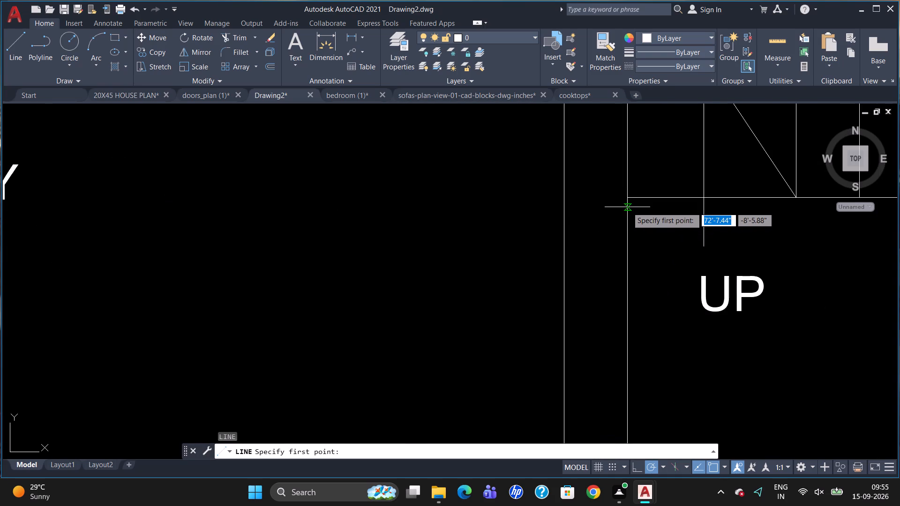
click(626, 206)
click(563, 202)
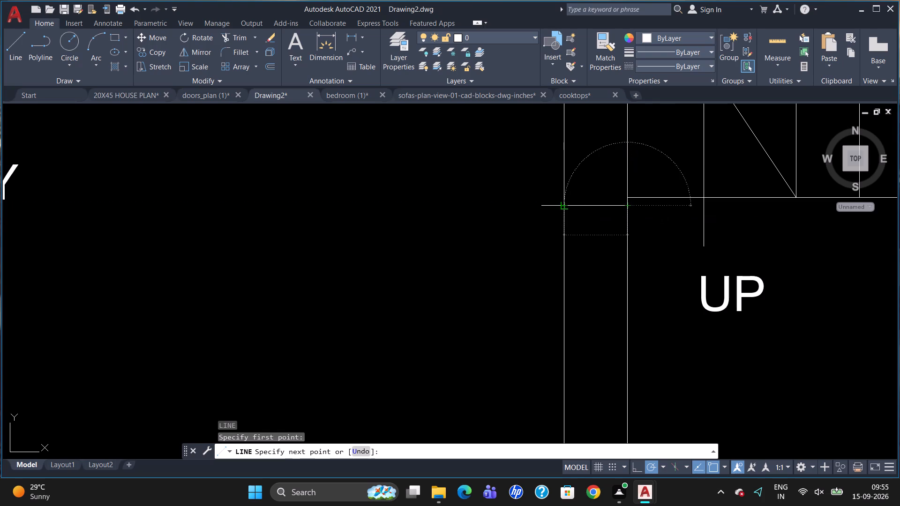
key(Escape)
Trim the lobby-side wall line between the two short cross lines to open the main door.
scroll(585, 195, down, 2)
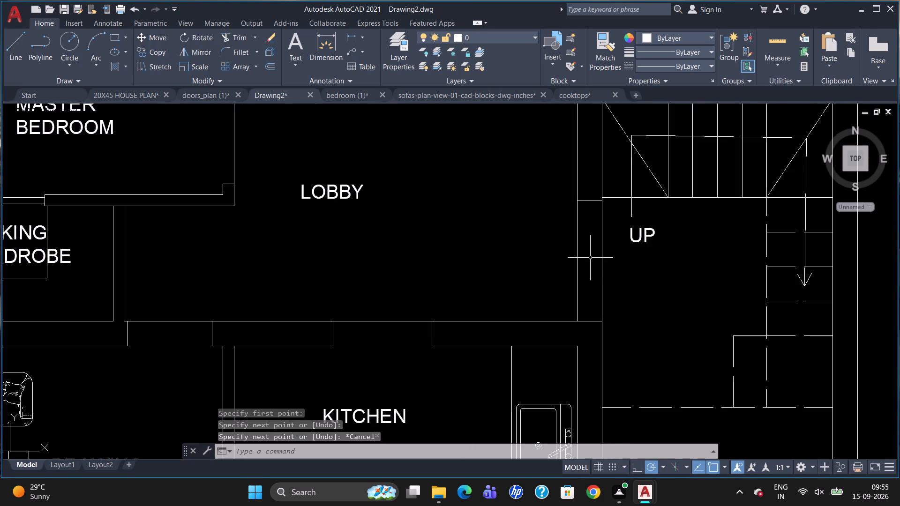
text(TR)
key(Return)
key(Return)
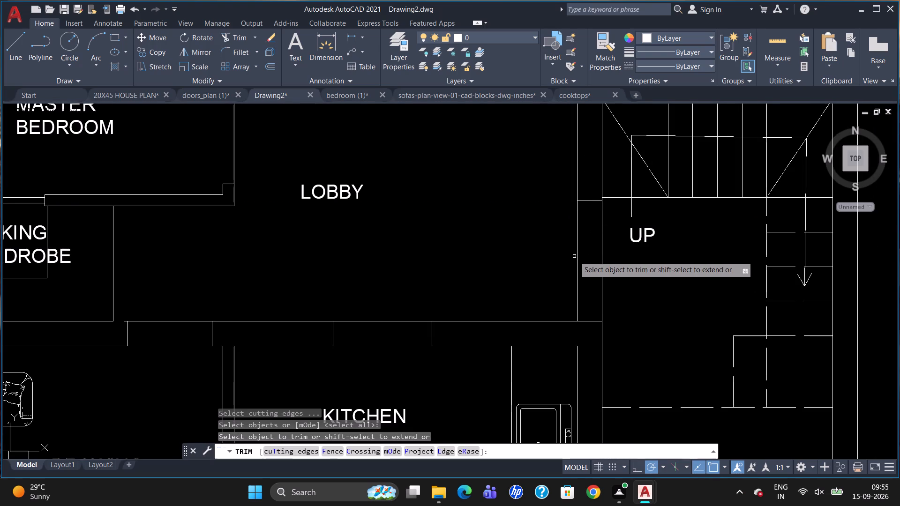
click(577, 255)
key(Escape)
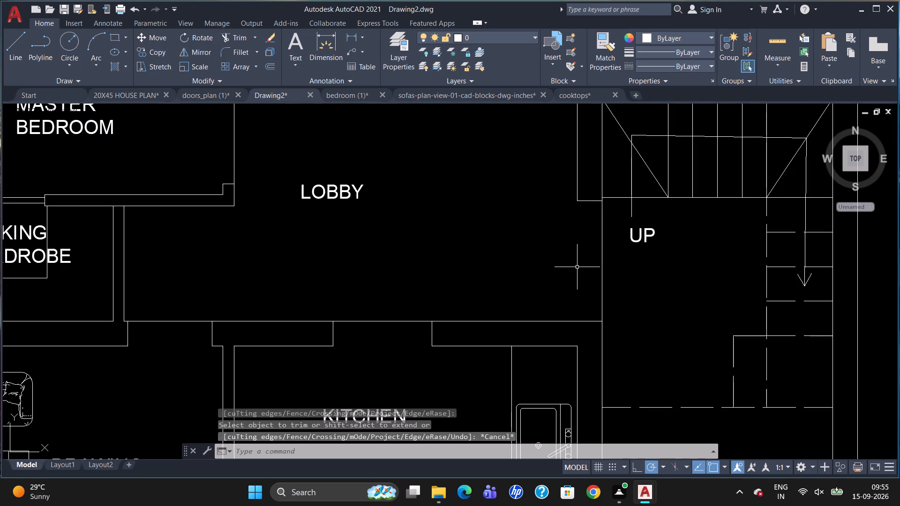
Add a 5" high multiline text label M.D-4' in the lobby near the main door opening.
key(t)
key(Return)
drag(446, 243, 451, 253)
click(497, 261)
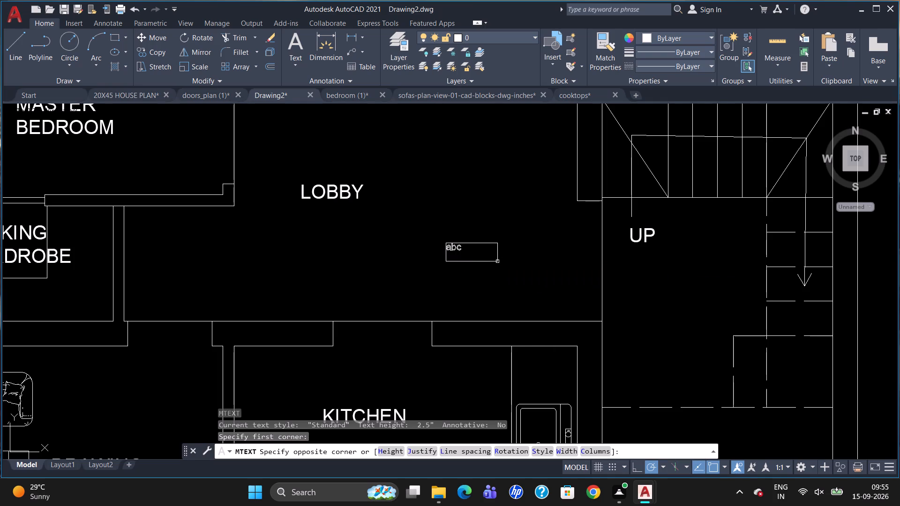
click(143, 57)
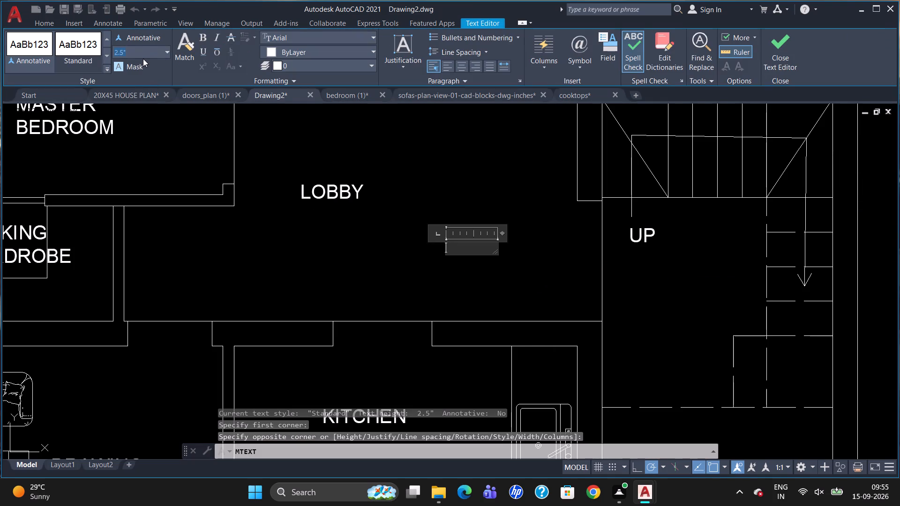
key(BackSpace)
key(5)
key(Return)
key(m)
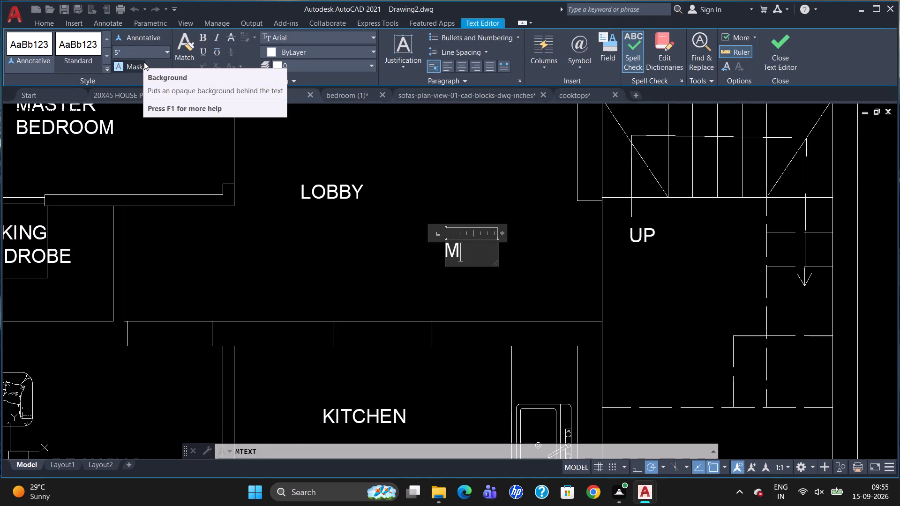
text(.D)
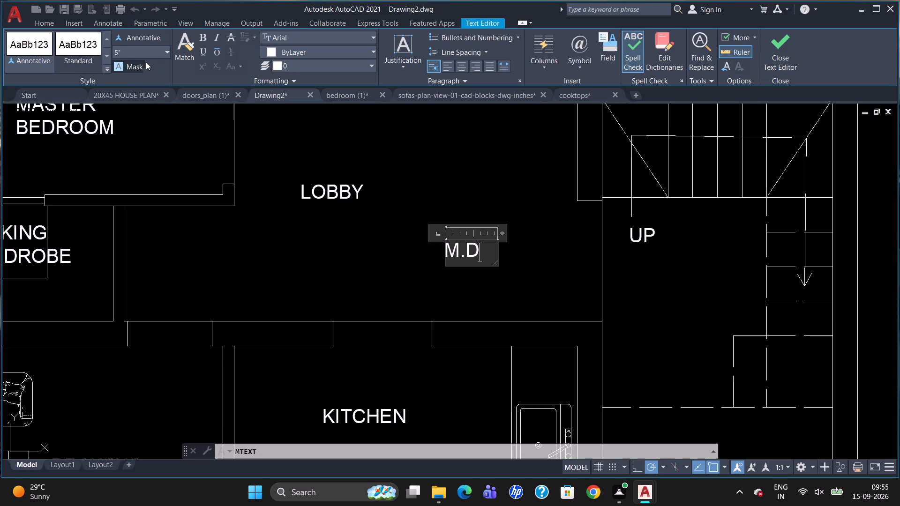
key(comma)
key(BackSpace)
key(minus)
key(4)
key(apostrophe)
click(471, 282)
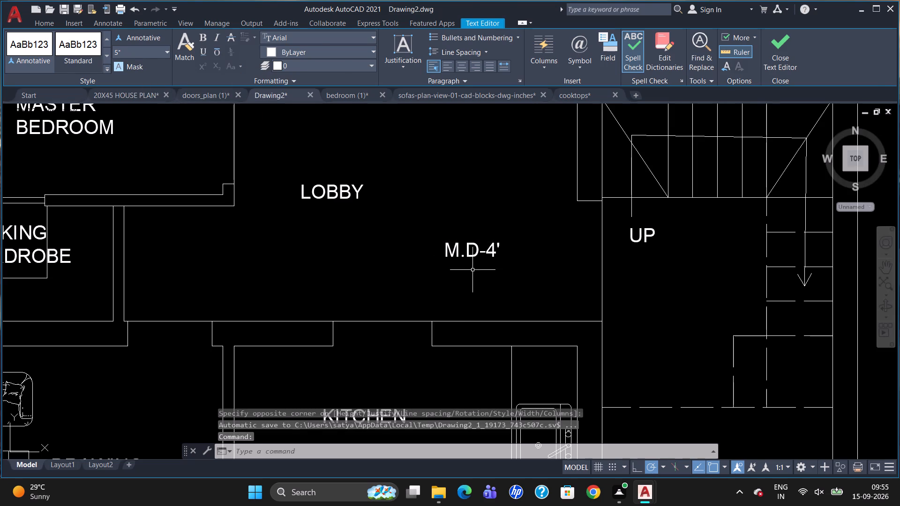
Rotate the M.D-4' label 90° so it reads vertically upward.
click(472, 246)
text(RO)
key(Return)
click(487, 253)
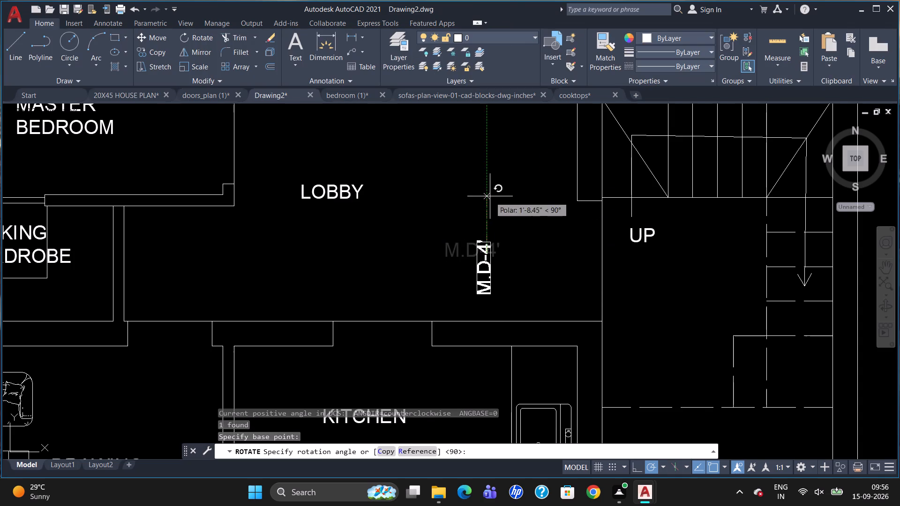
drag(490, 196, 494, 215)
Move the M.D-4' label into the door opening between the lobby and the staircase.
click(487, 267)
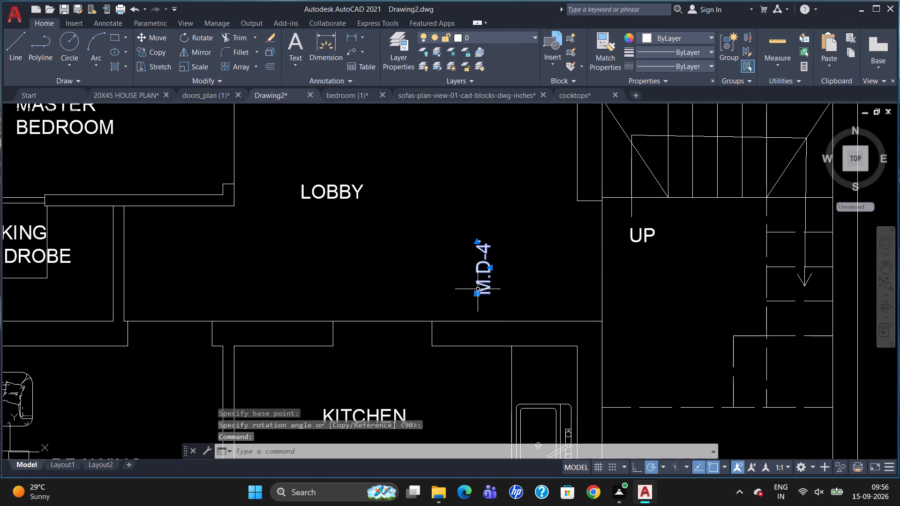
click(477, 292)
click(582, 279)
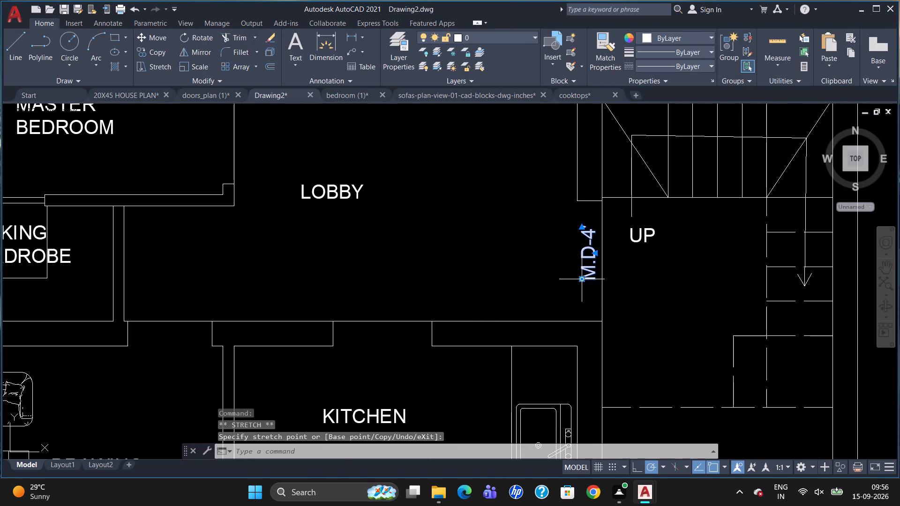
key(Escape)
Draw a 54" by 9" rectangle in the empty space east of the floor plan.
scroll(545, 256, down, 2)
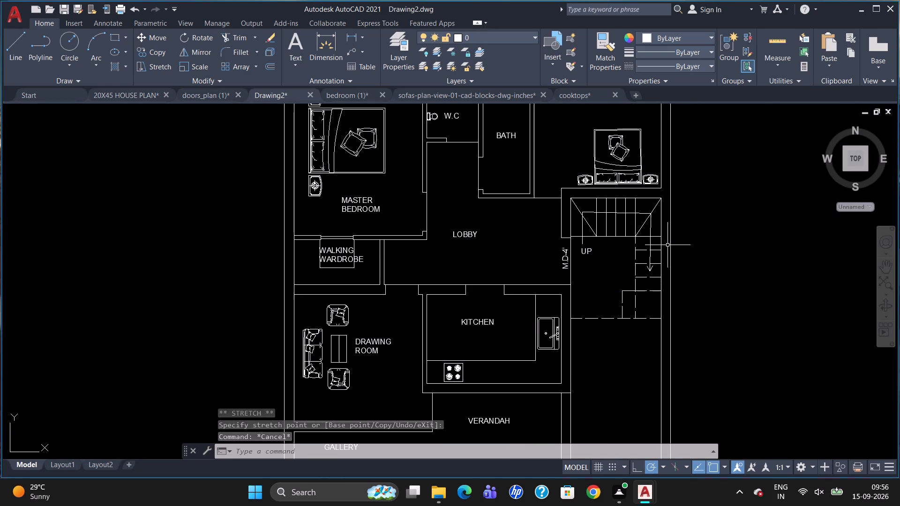
scroll(667, 245, down, 1)
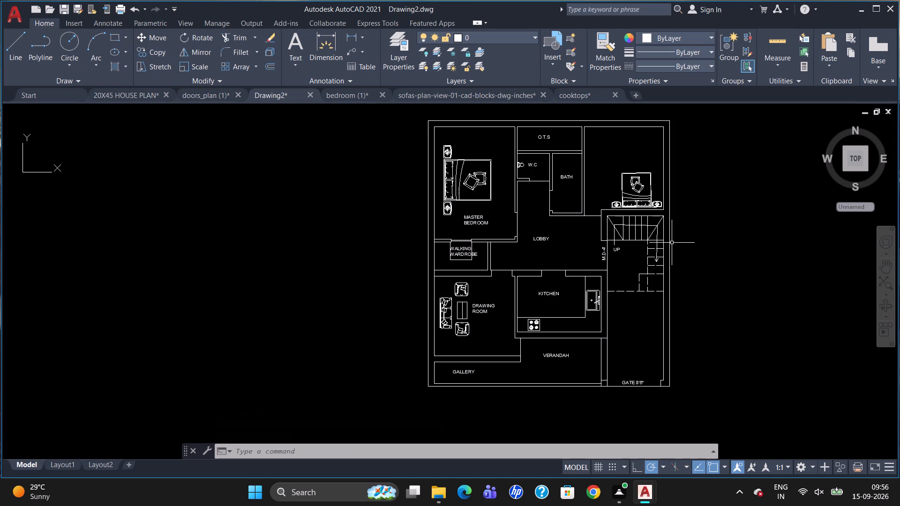
text(REC)
key(Return)
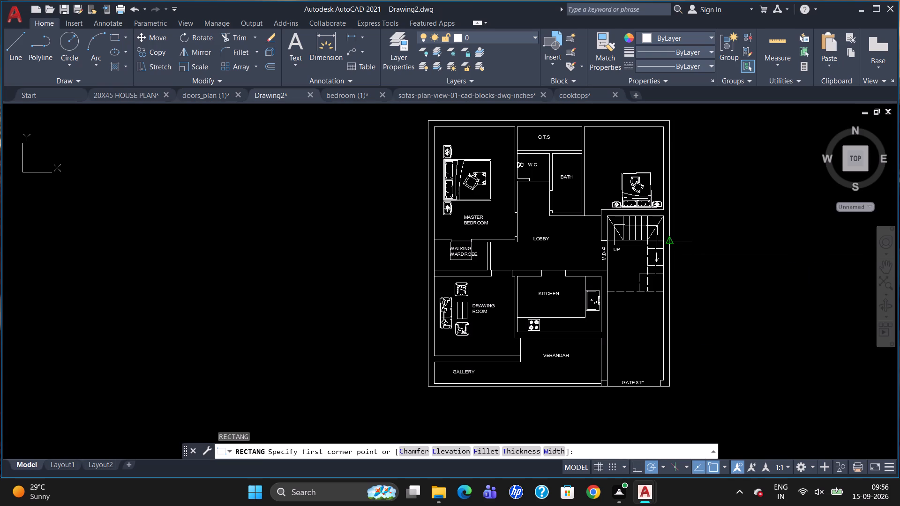
drag(736, 285, 741, 292)
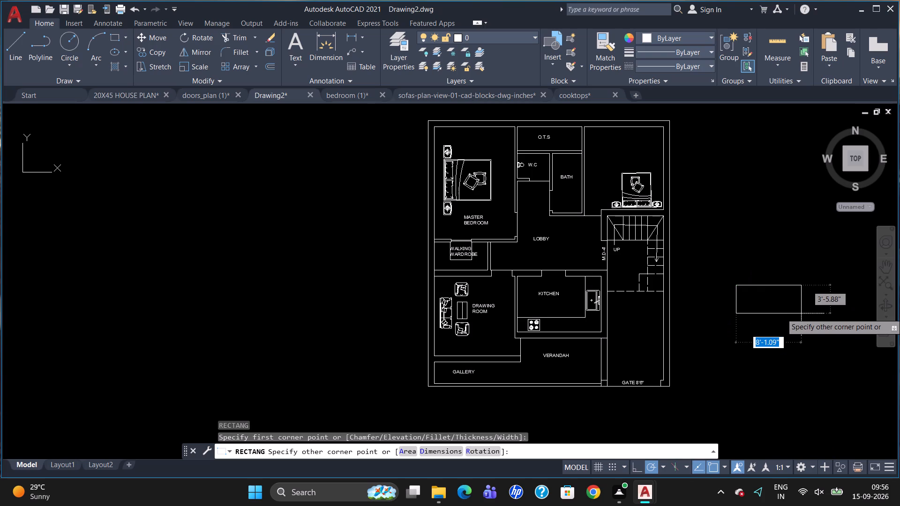
text(54)
key(Tab)
key(9)
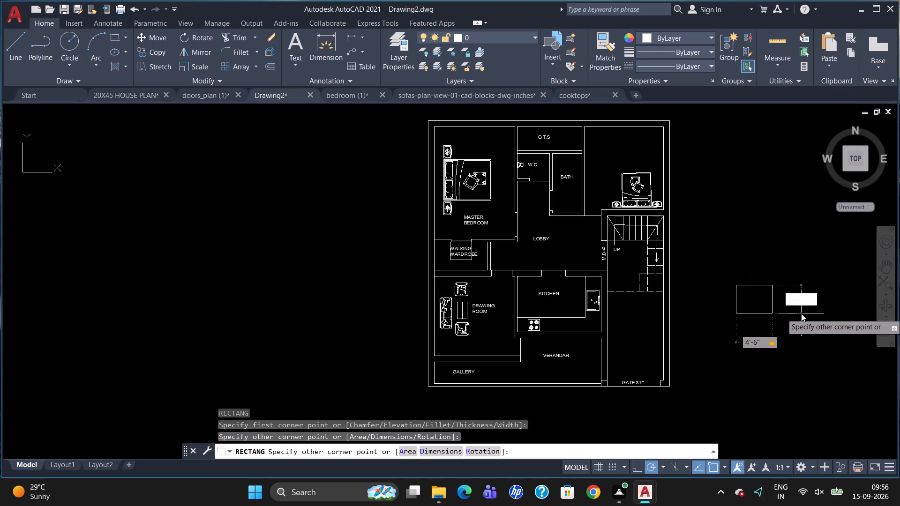
key(Return)
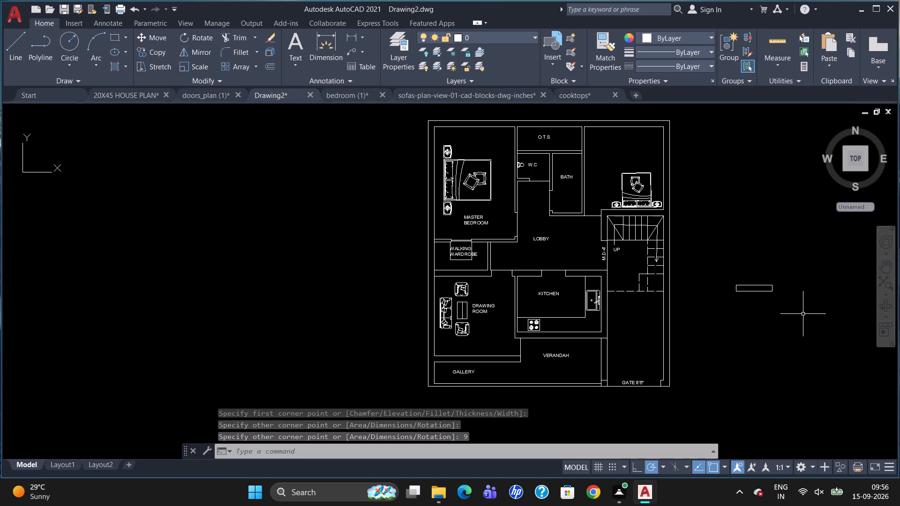
Draw a horizontal line through the middle of the 54" by 9" rectangle, joining the midpoints of its short sides.
key(l)
key(Return)
scroll(791, 297, up, 1)
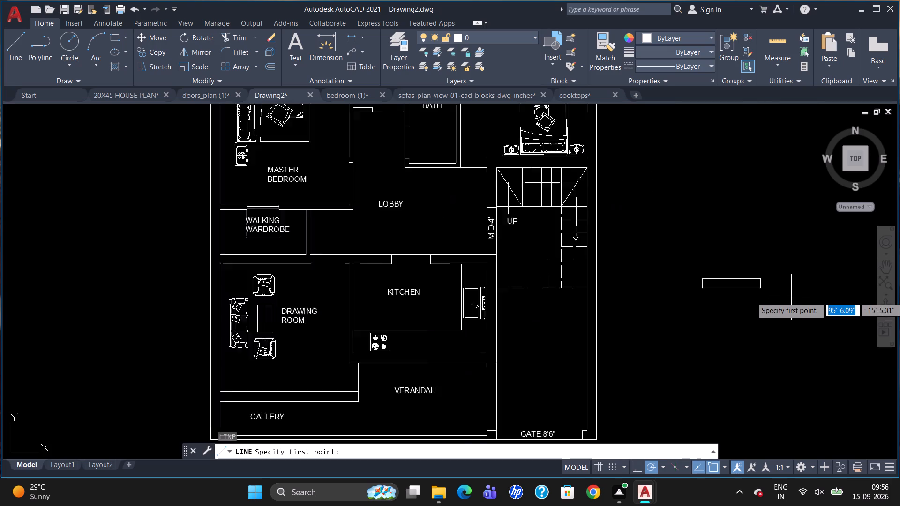
scroll(791, 297, up, 1)
click(653, 276)
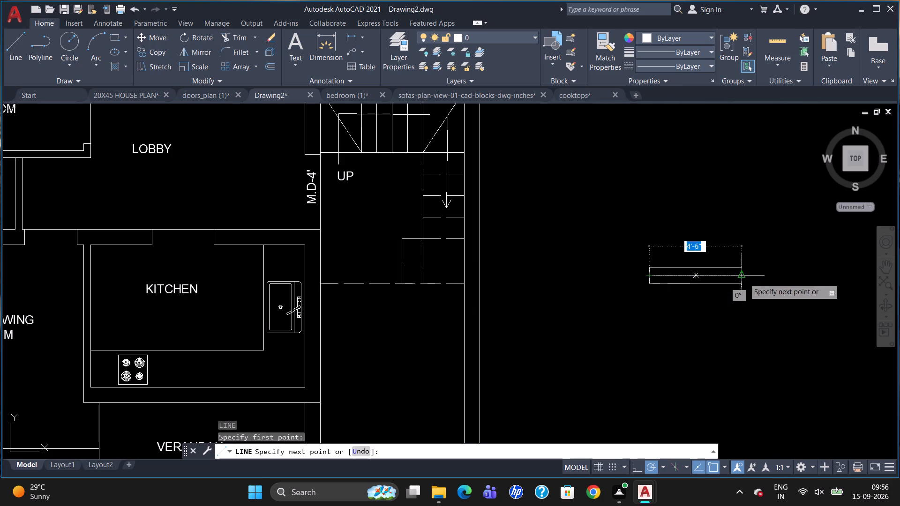
click(743, 275)
key(Escape)
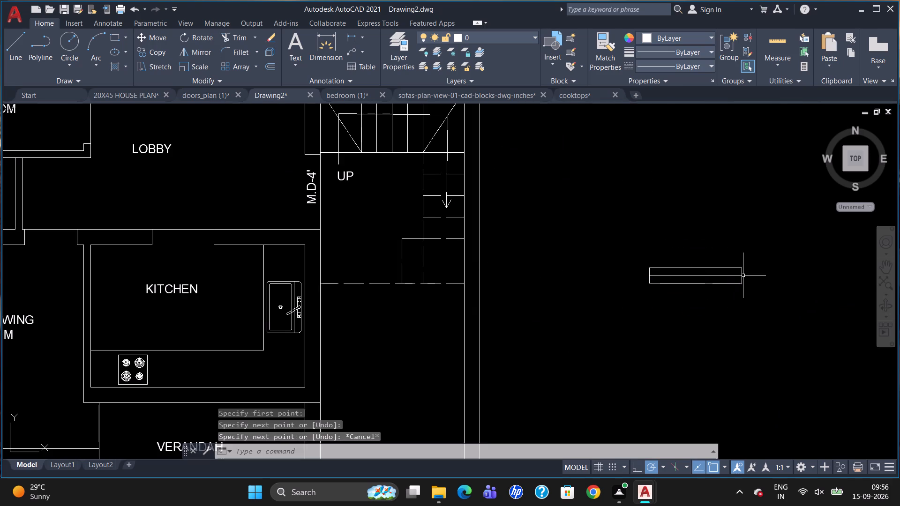
Offset the rectangle's centre line 1" to both sides and delete the original centre line.
scroll(743, 276, up, 2)
key(o)
key(Return)
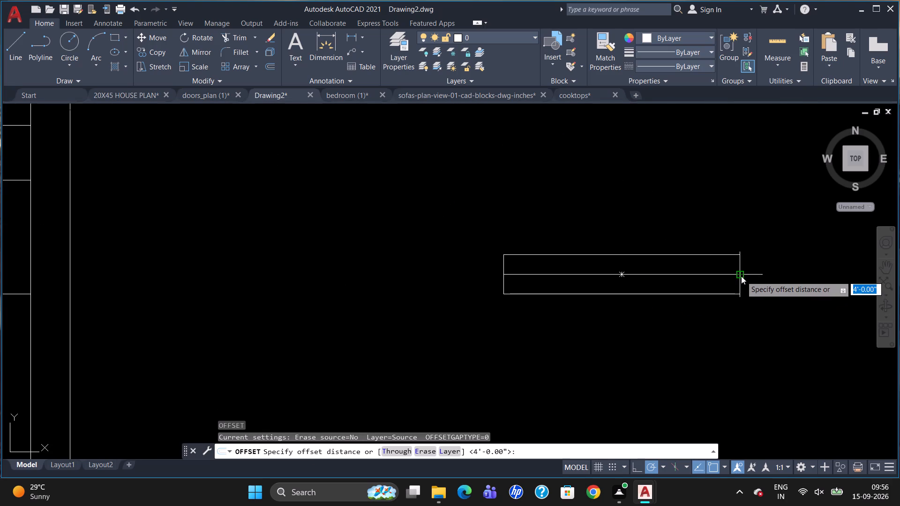
key(1)
key(Return)
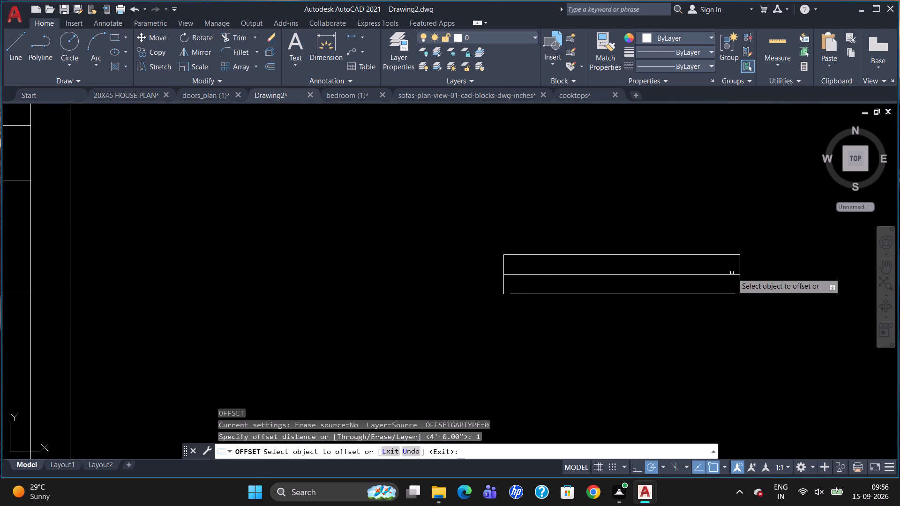
click(724, 276)
click(722, 283)
click(732, 275)
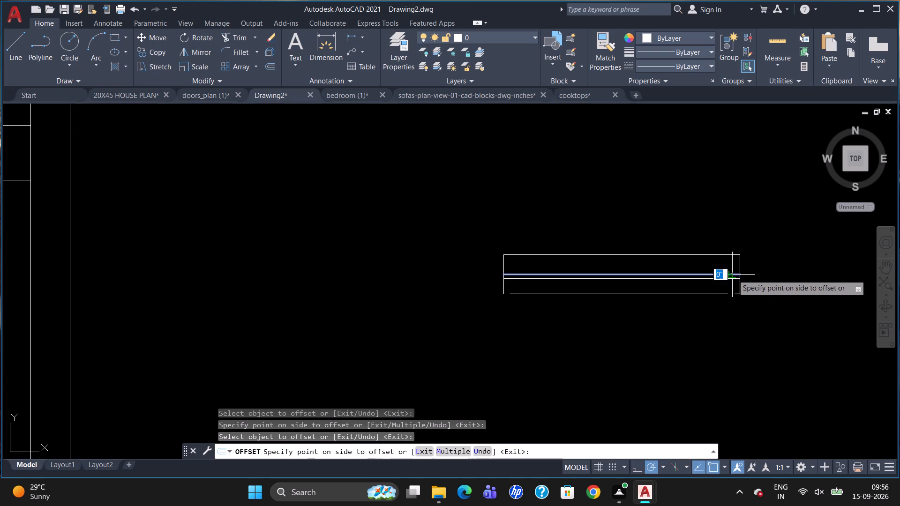
click(734, 262)
key(Escape)
click(726, 275)
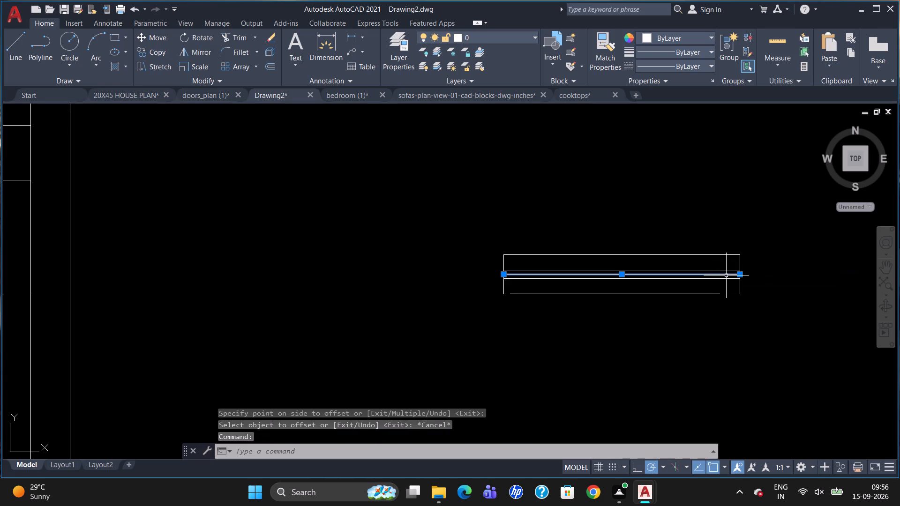
key(Delete)
Group the 54" by 9" rectangle with its two inner lines.
drag(784, 281, 669, 283)
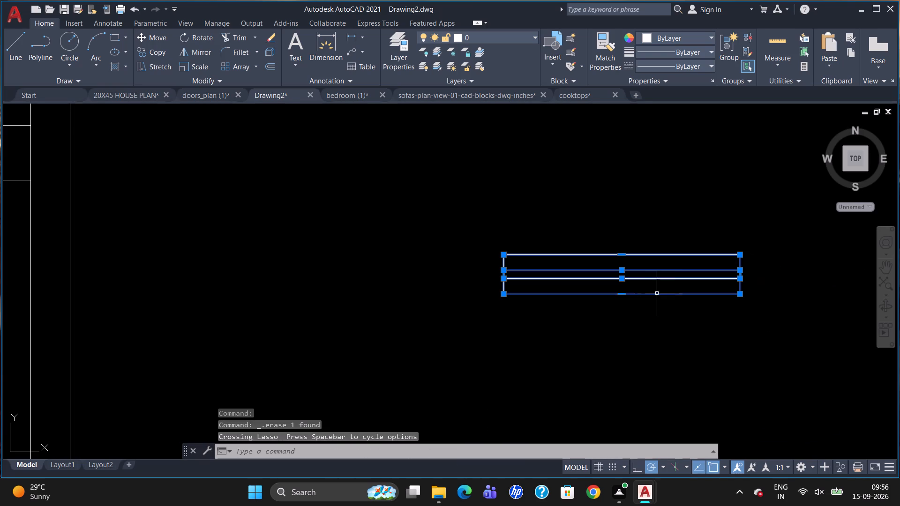
drag(721, 45, 725, 47)
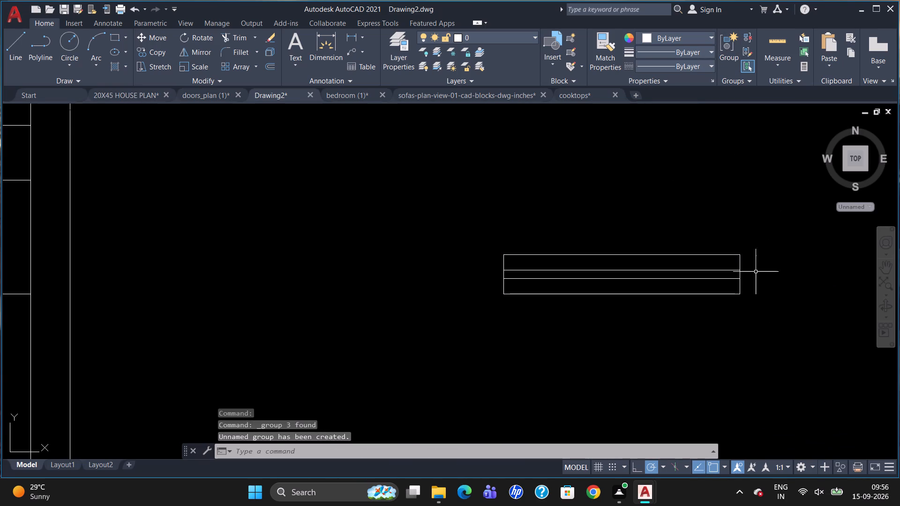
Move the grouped window symbol into the wall between the kitchen and the verandah.
click(741, 280)
key(m)
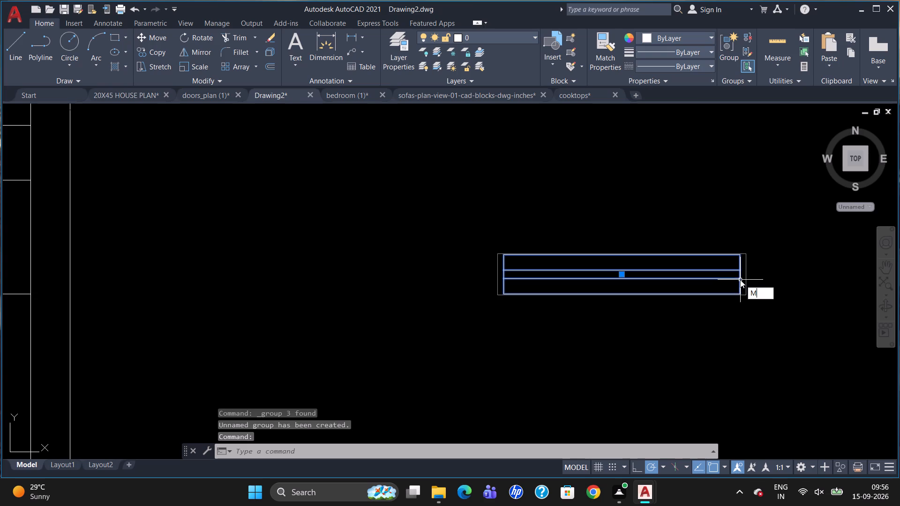
key(Return)
drag(741, 291, 740, 301)
scroll(752, 271, down, 3)
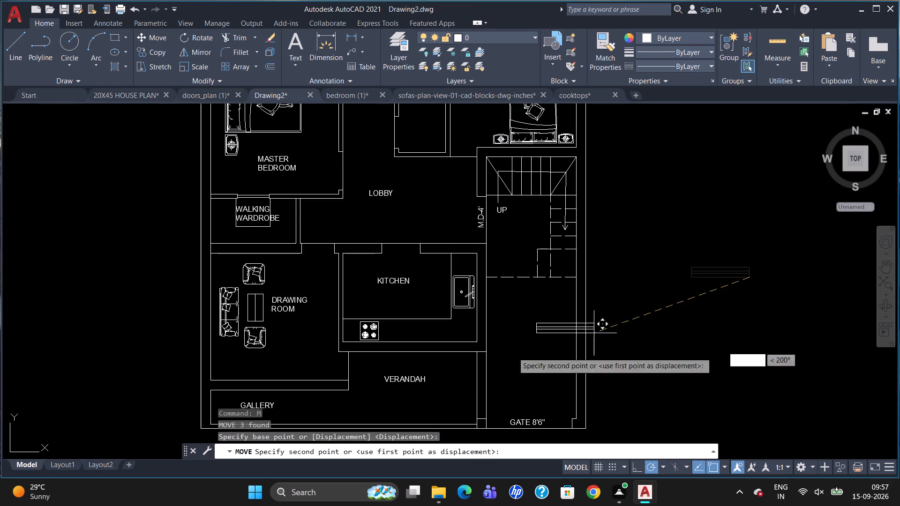
scroll(440, 374, down, 2)
scroll(430, 362, up, 3)
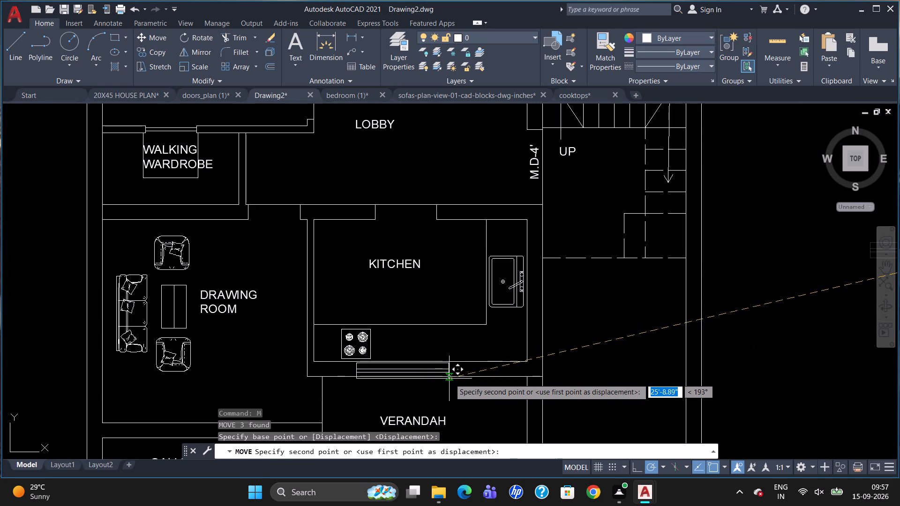
scroll(450, 379, up, 3)
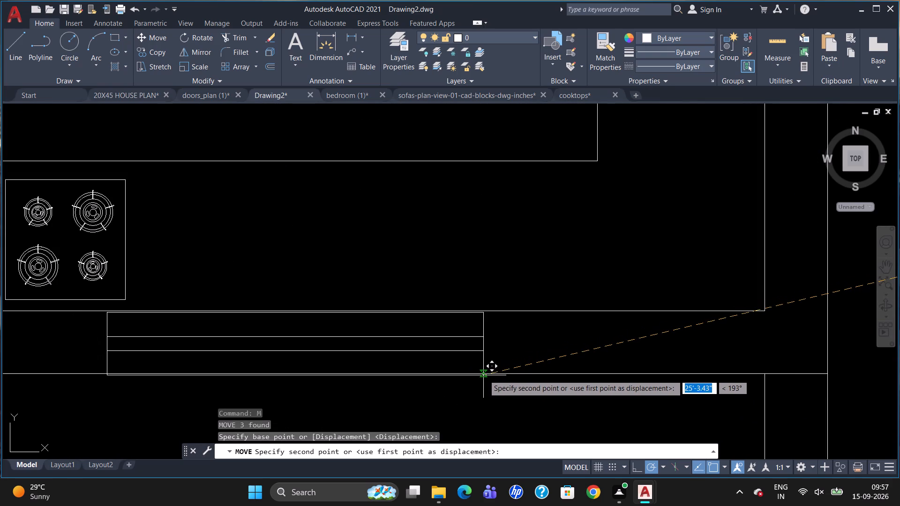
click(485, 374)
Copy the kitchen window symbol into the wall between the drawing room and the gallery.
scroll(780, 193, down, 4)
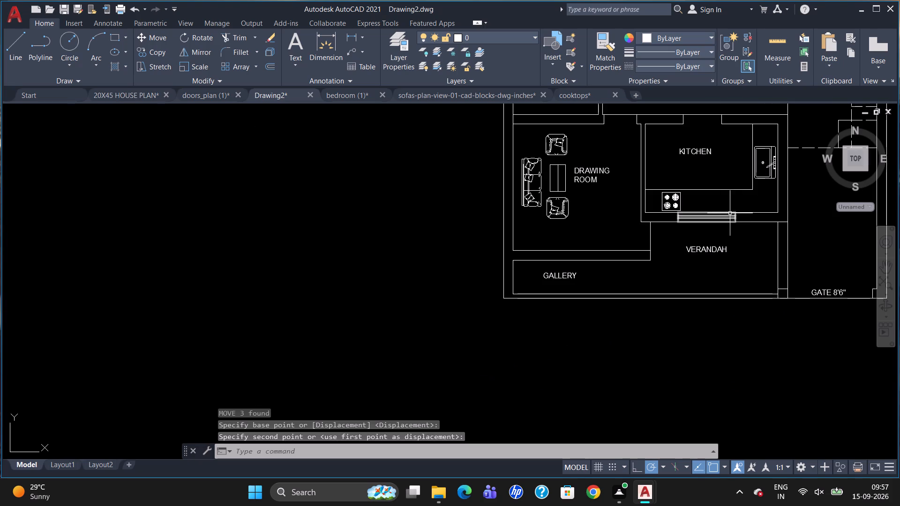
click(730, 214)
text(CO)
key(Return)
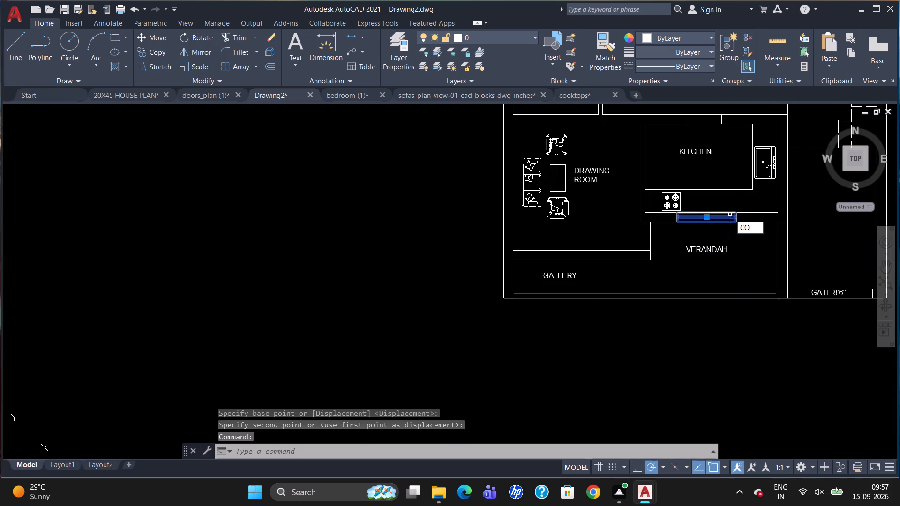
drag(733, 216, 735, 225)
scroll(584, 262, up, 3)
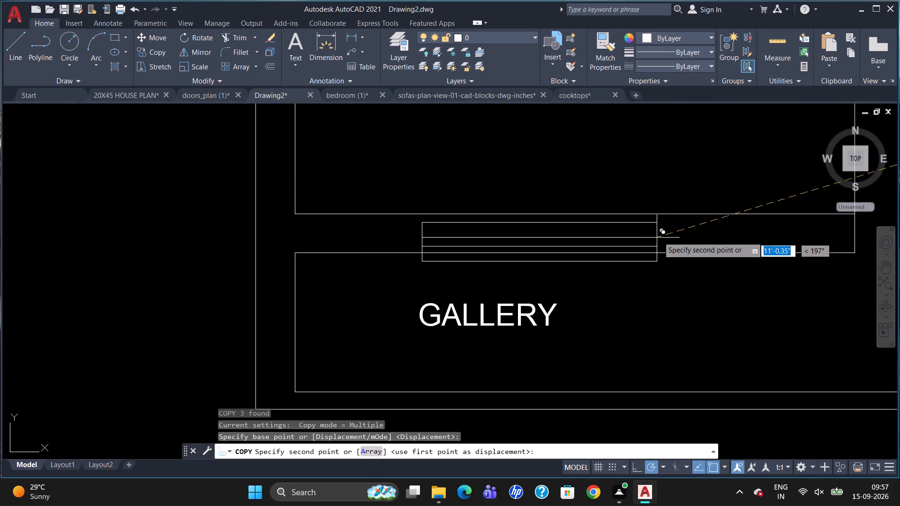
click(663, 230)
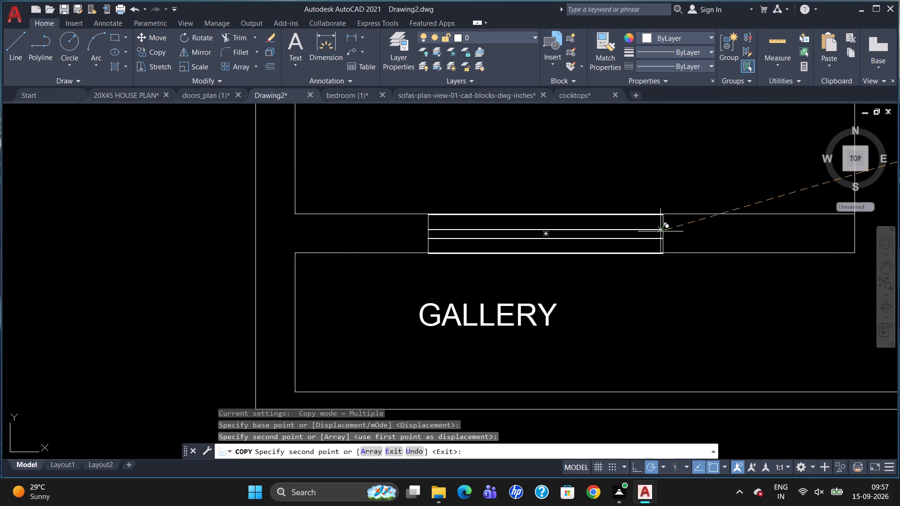
key(Escape)
Draw a 34" by 4" rectangle in the empty space northeast of the floor plan.
scroll(464, 332, down, 6)
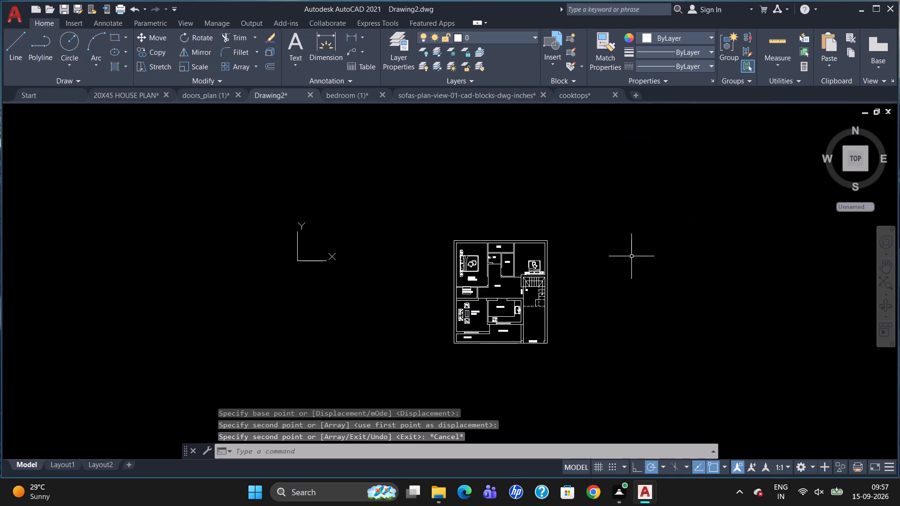
scroll(663, 197, up, 2)
text(REC)
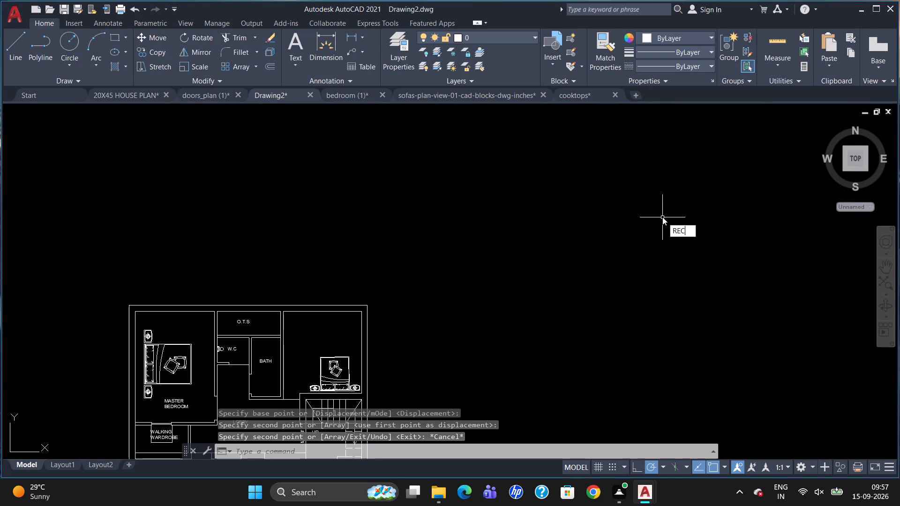
key(Return)
drag(620, 234, 630, 239)
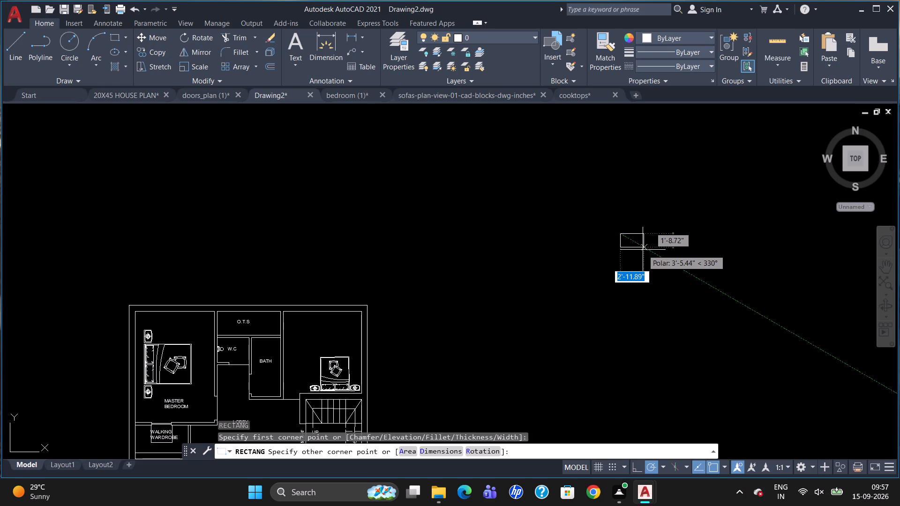
text(34)
key(Tab)
key(4)
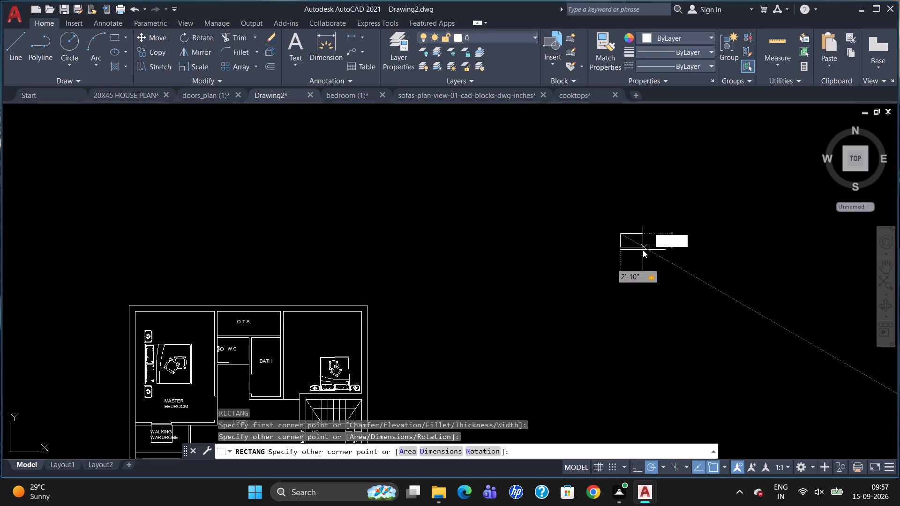
key(Return)
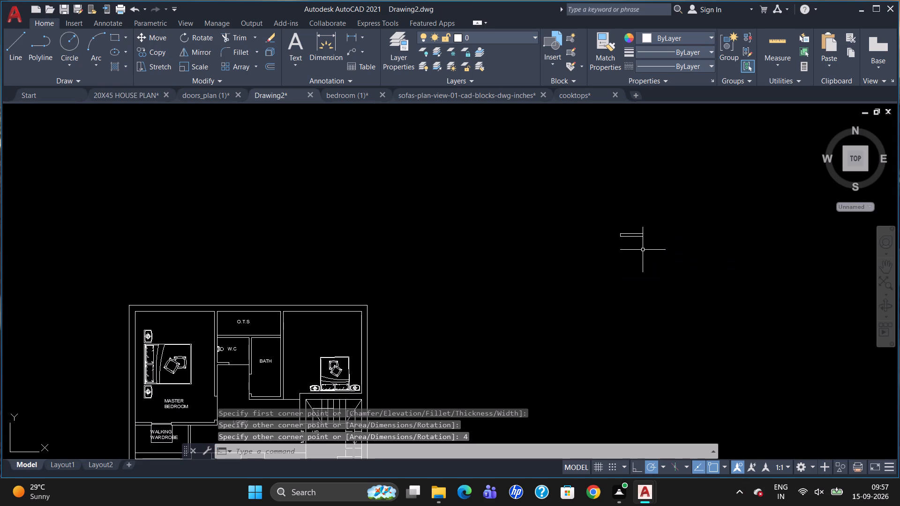
Draw a horizontal line through the middle of the 34" by 4" rectangle, joining the midpoints of its short sides.
key(l)
key(Return)
scroll(640, 241, up, 3)
scroll(576, 215, up, 3)
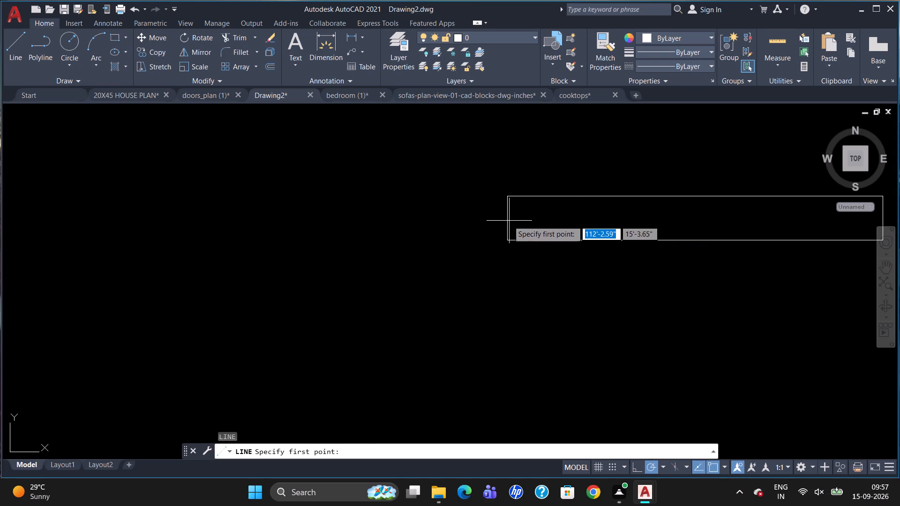
drag(506, 221, 524, 223)
scroll(654, 210, down, 3)
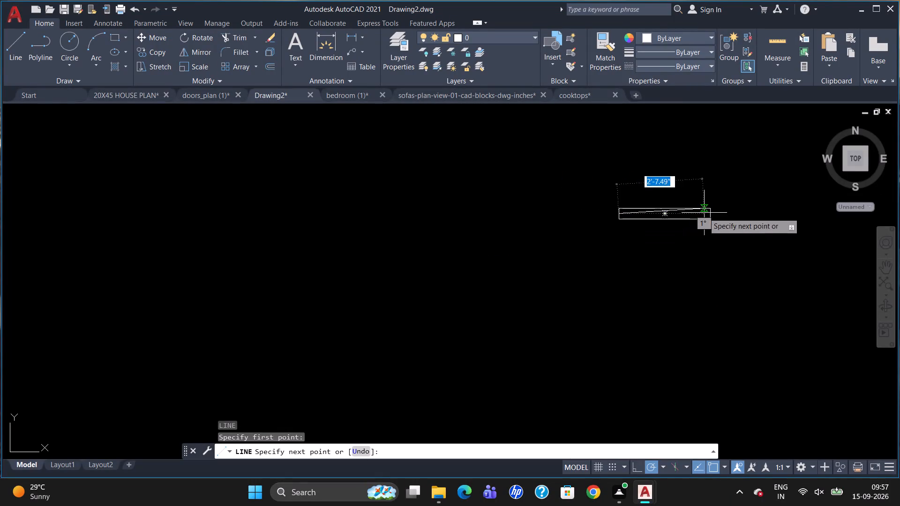
click(710, 212)
key(Escape)
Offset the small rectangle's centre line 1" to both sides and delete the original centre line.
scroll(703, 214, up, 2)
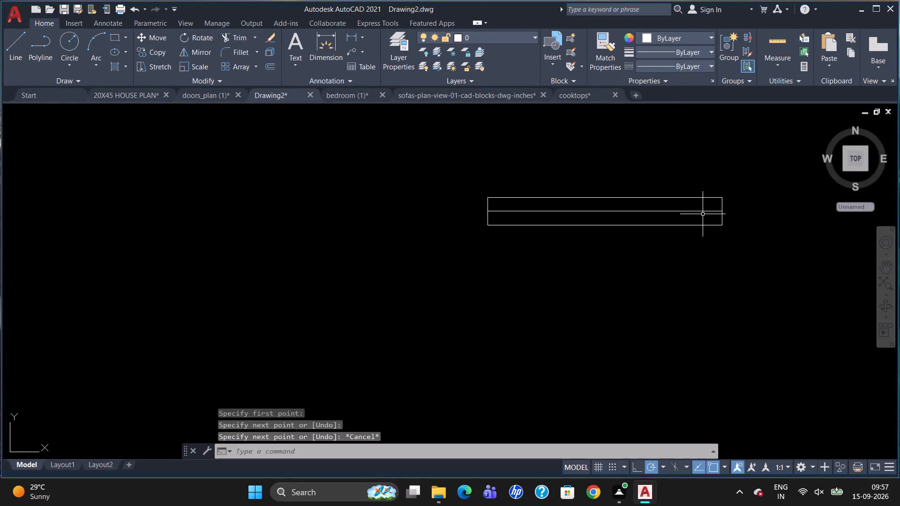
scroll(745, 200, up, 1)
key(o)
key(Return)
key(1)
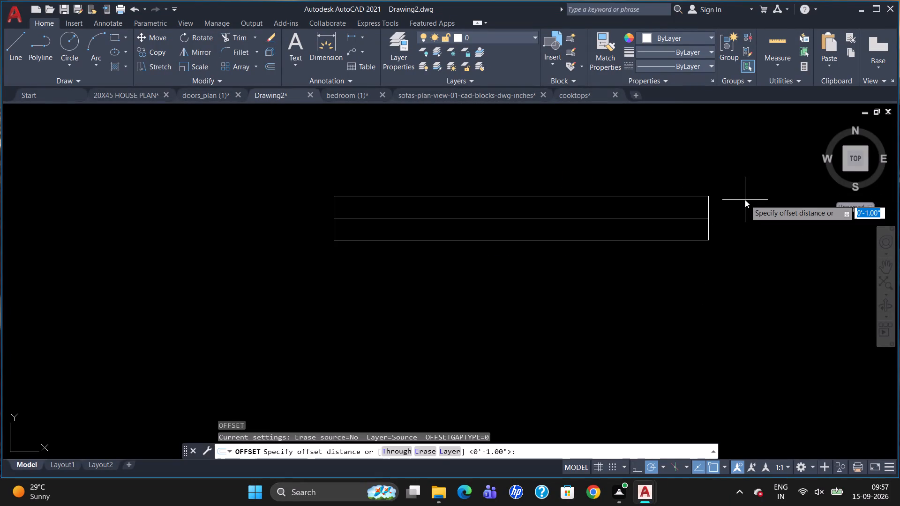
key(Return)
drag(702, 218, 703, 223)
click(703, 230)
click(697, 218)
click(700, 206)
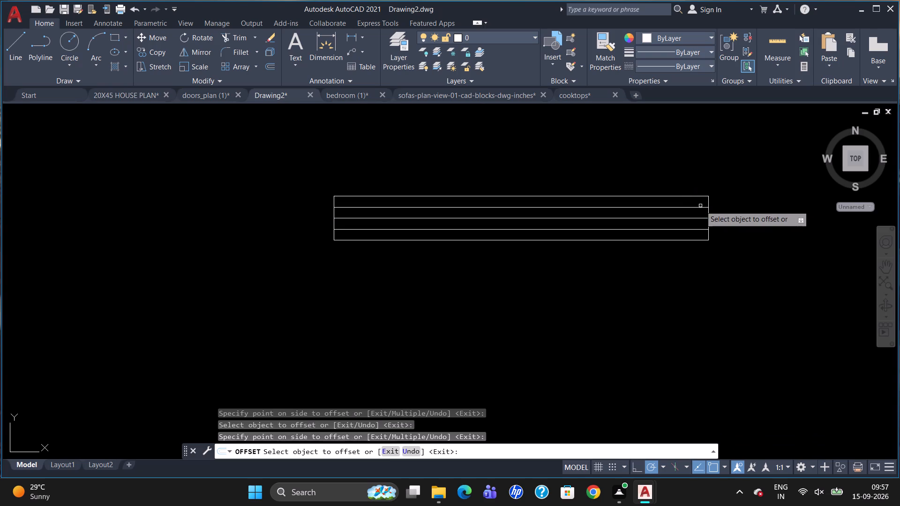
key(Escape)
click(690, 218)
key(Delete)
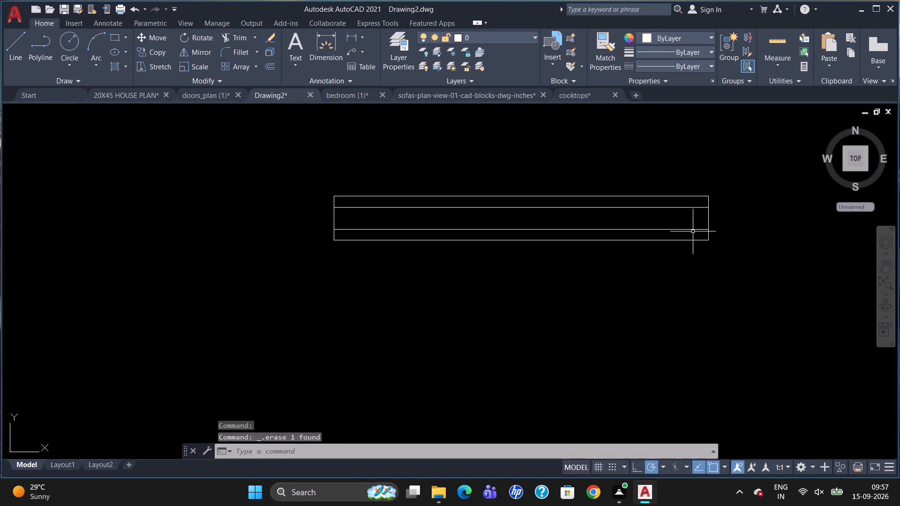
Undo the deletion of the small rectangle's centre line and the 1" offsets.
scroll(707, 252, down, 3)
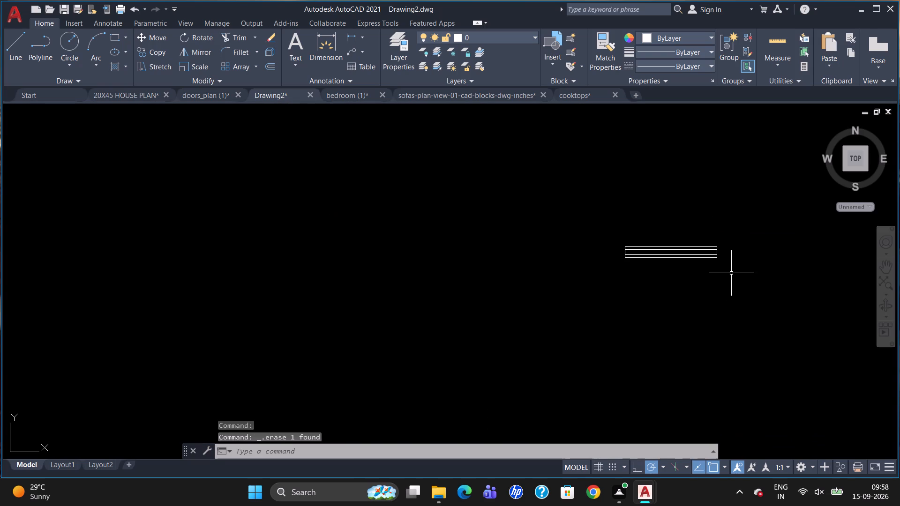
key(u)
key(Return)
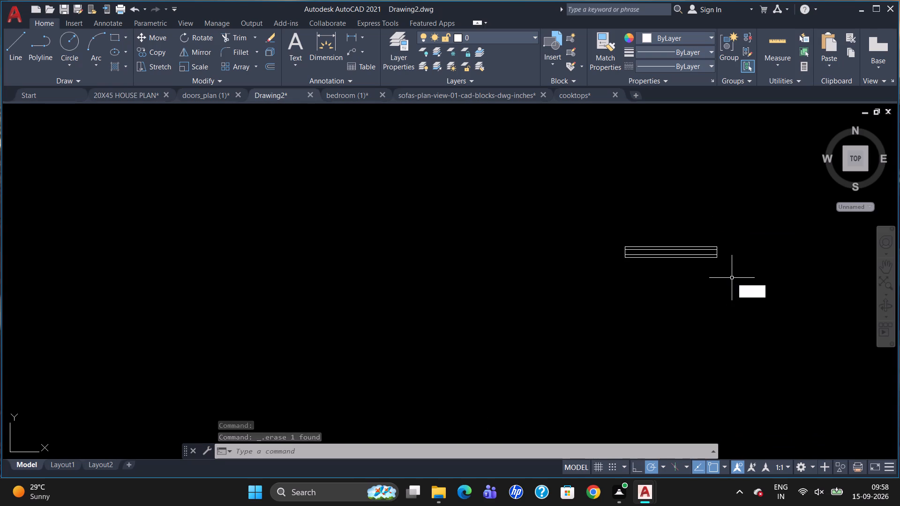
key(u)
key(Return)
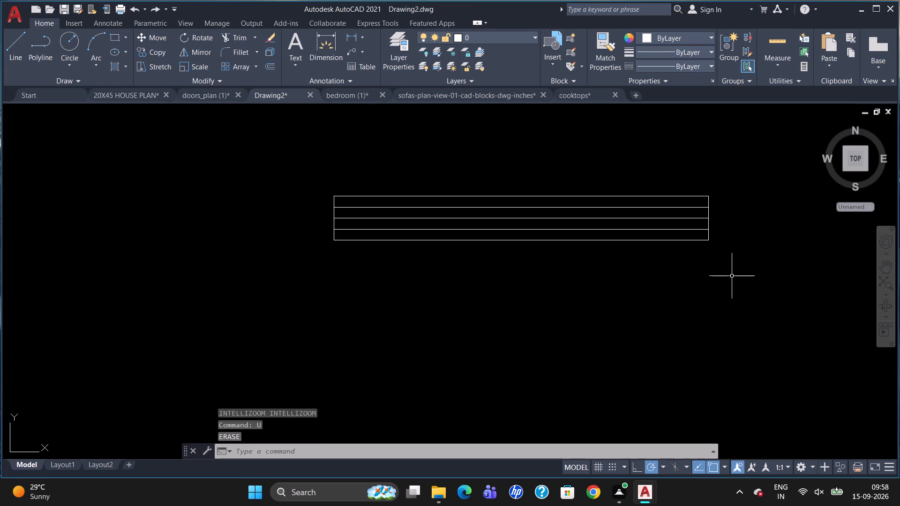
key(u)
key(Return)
Group the 34" by 4" rectangle with its centre line.
drag(752, 245, 627, 220)
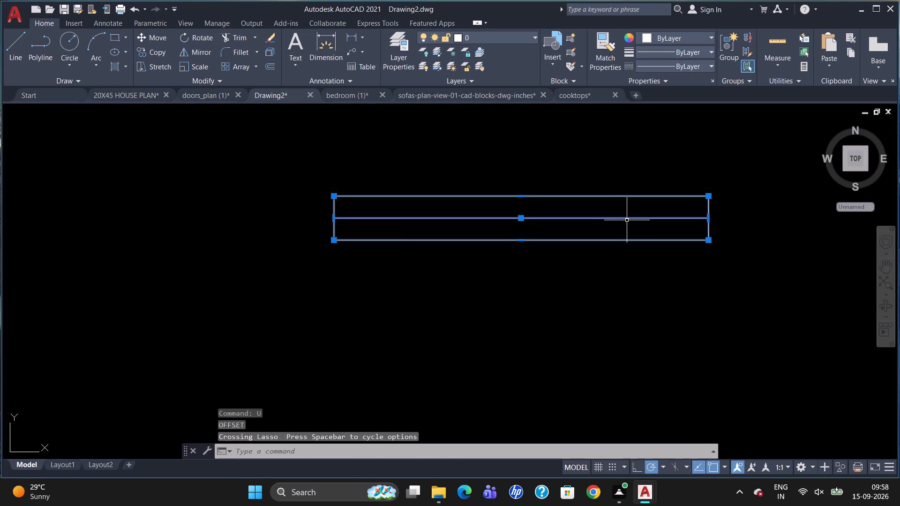
click(730, 45)
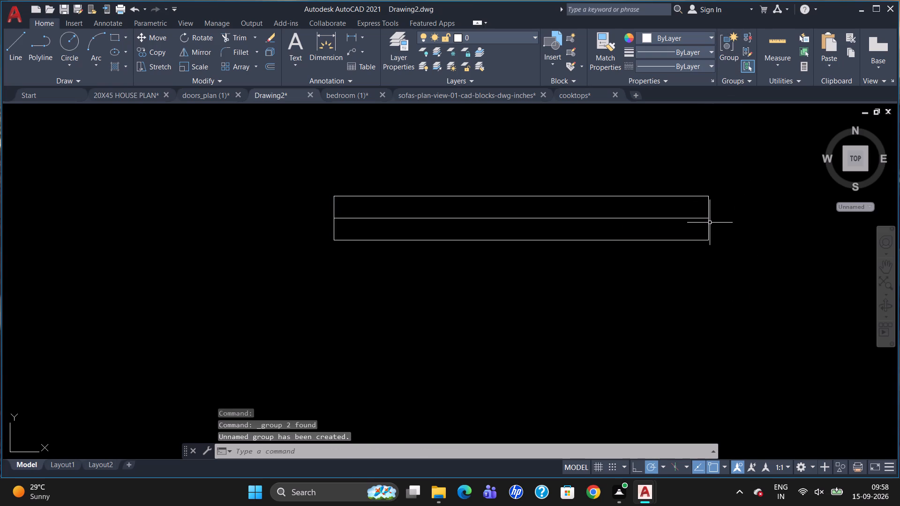
Move the grouped 34" by 4" window symbol by its upper end corner to the wall between O.T.S and W.C.
click(709, 222)
key(m)
key(Return)
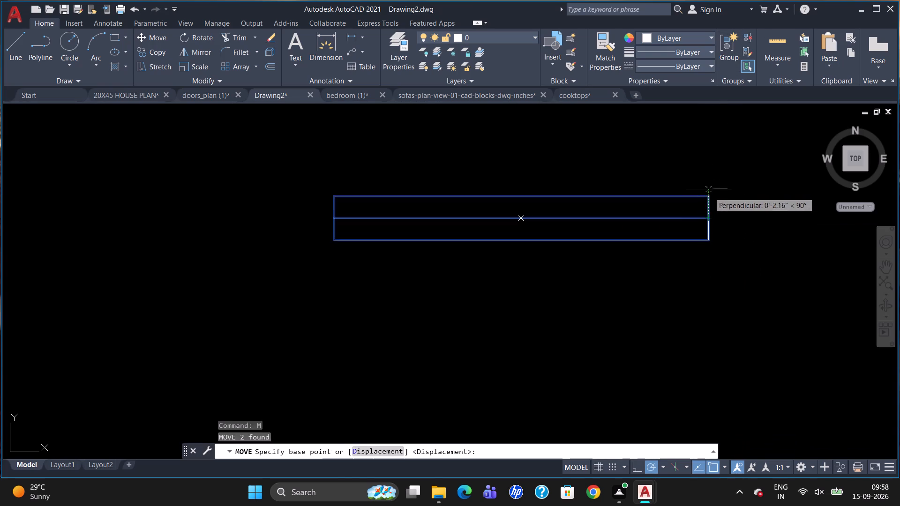
drag(709, 190, 709, 197)
scroll(693, 201, down, 4)
scroll(623, 208, down, 3)
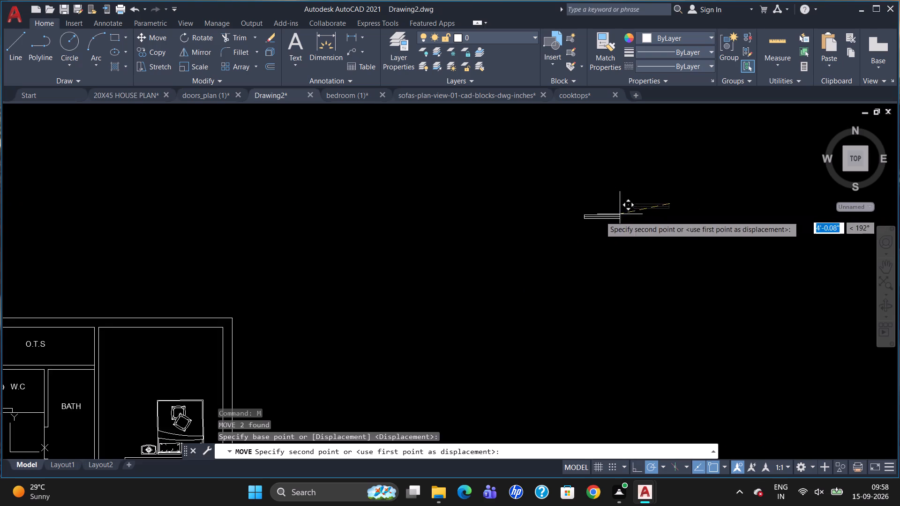
scroll(582, 202, down, 2)
scroll(311, 266, up, 2)
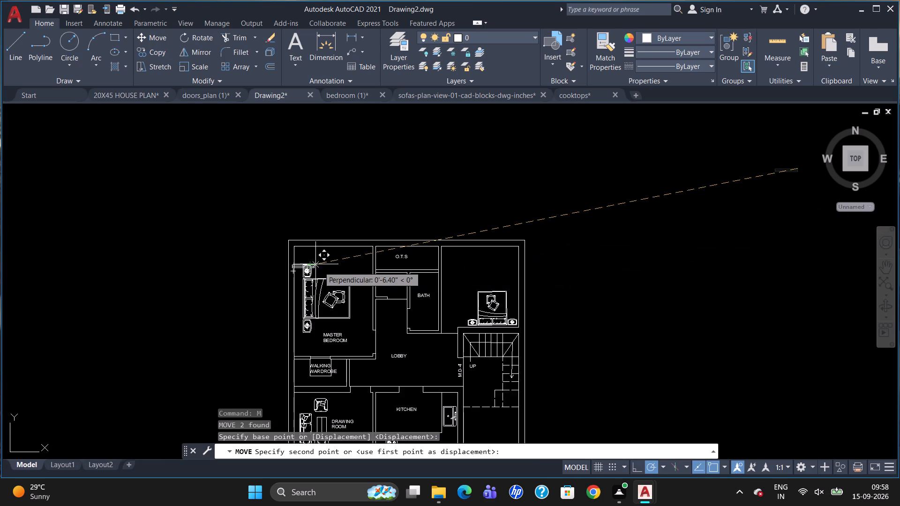
scroll(346, 275, up, 3)
scroll(504, 258, up, 2)
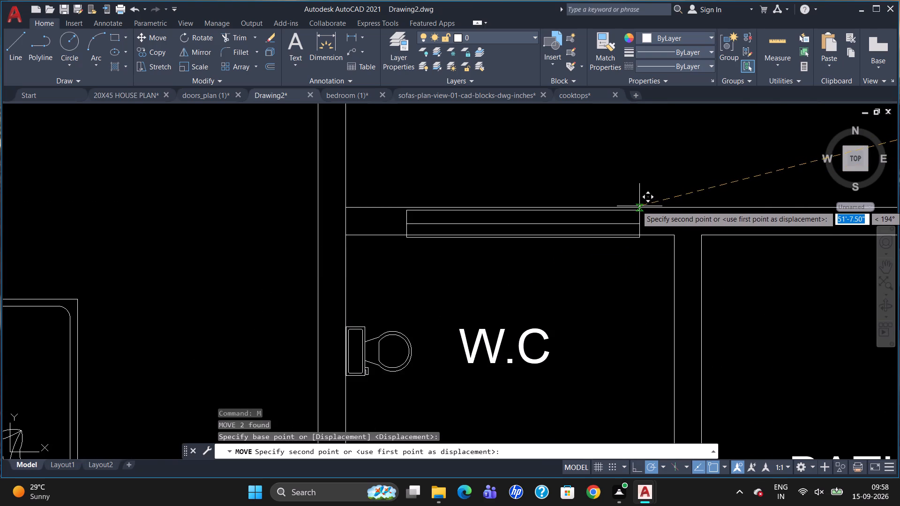
click(640, 203)
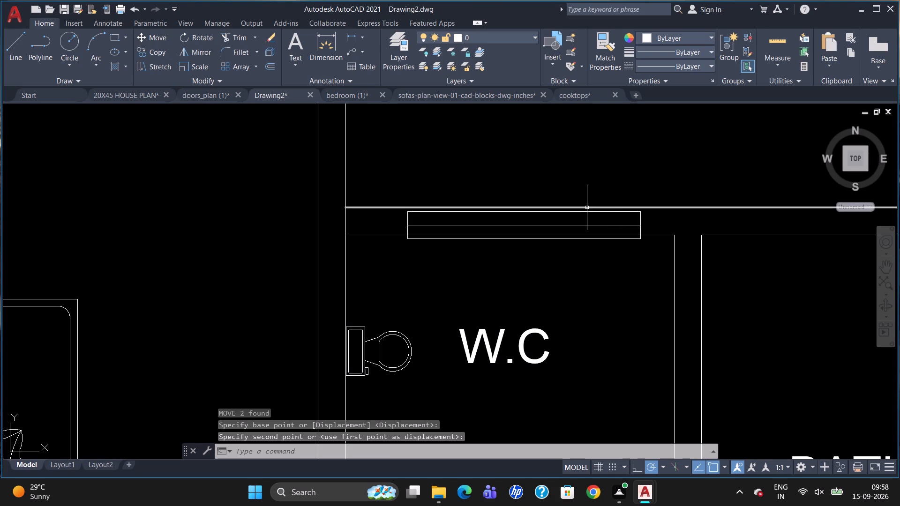
Move the W.C window symbol slightly so its long edges sit flush with both wall lines.
click(634, 223)
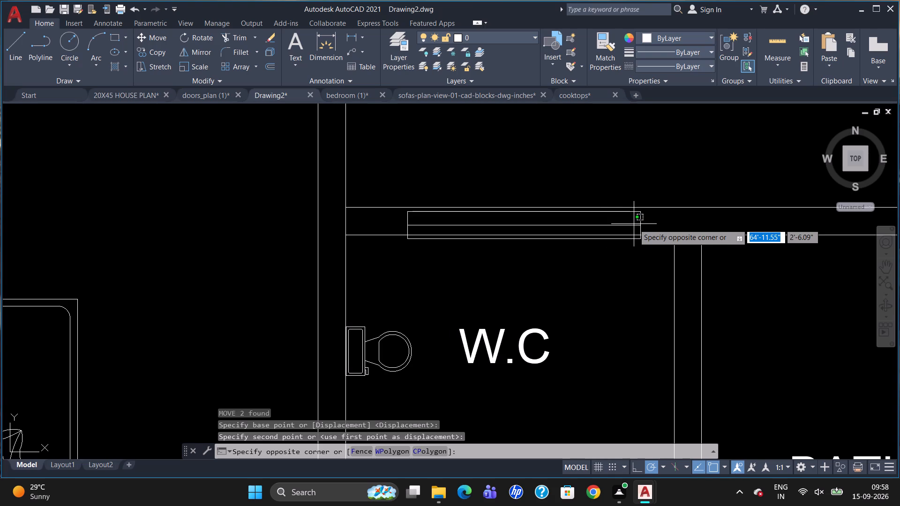
click(634, 226)
key(m)
key(Return)
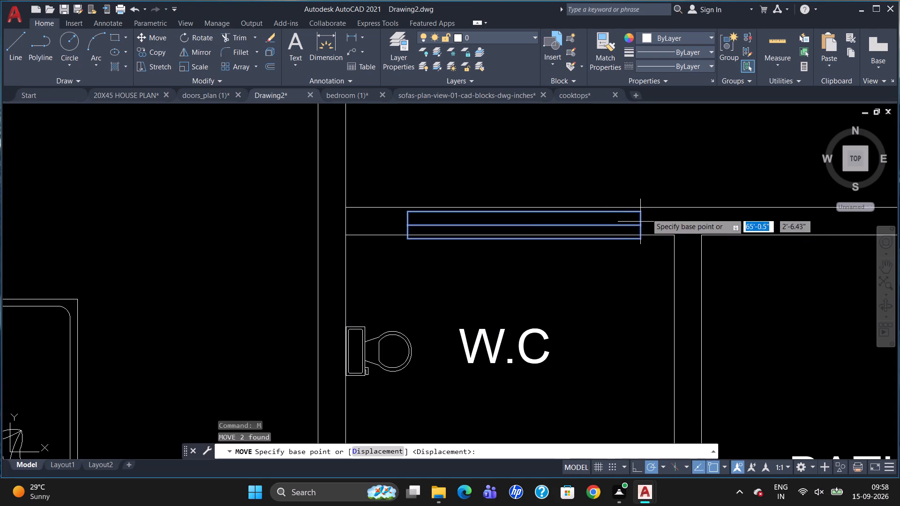
scroll(650, 206, up, 2)
click(623, 221)
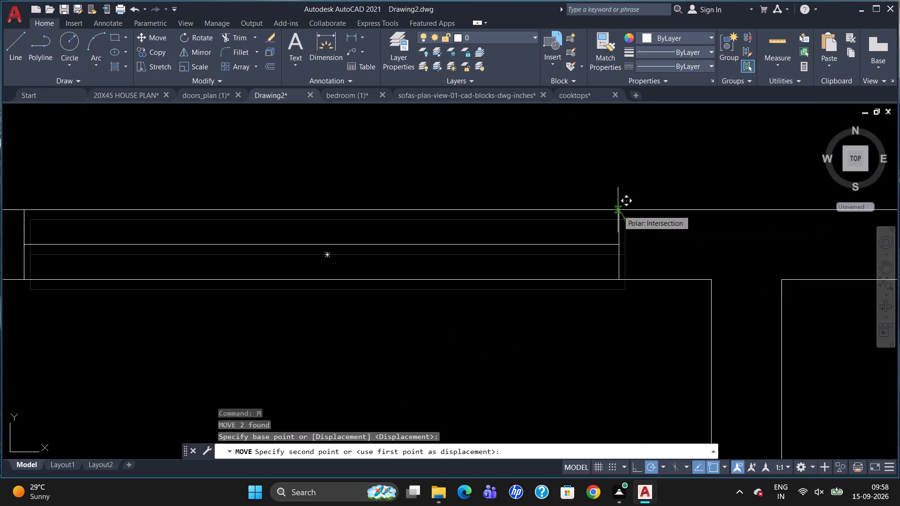
click(618, 210)
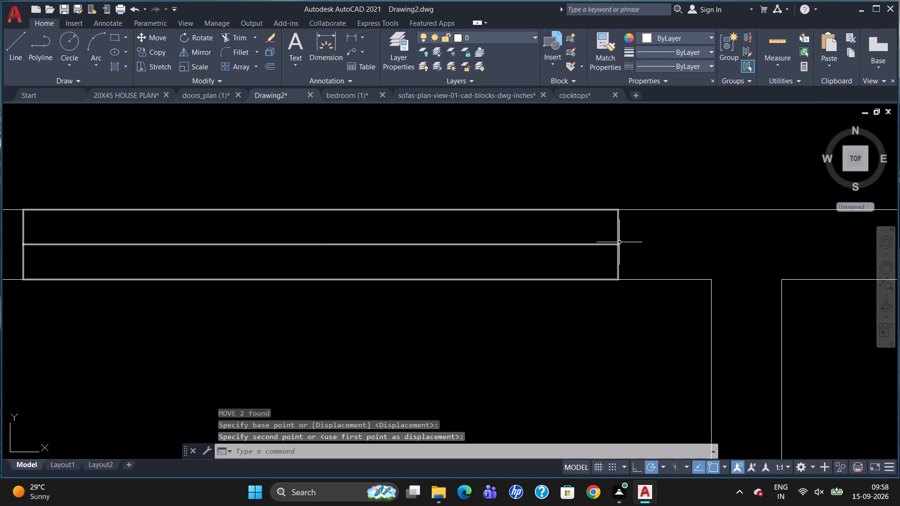
Copy the W.C window symbol along the same wall to the stretch between O.T.S and BATH.
click(619, 243)
scroll(583, 212, down, 2)
text(CO)
key(Return)
click(597, 210)
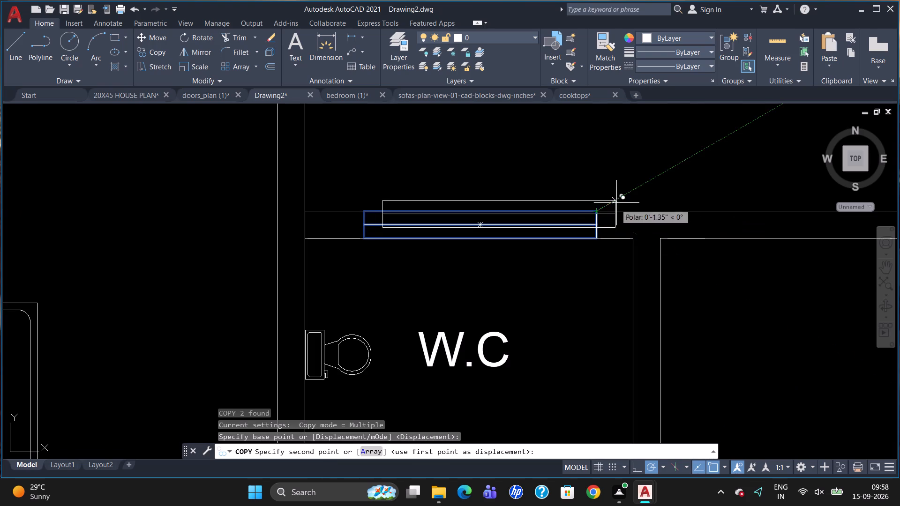
scroll(615, 201, down, 3)
scroll(713, 207, up, 3)
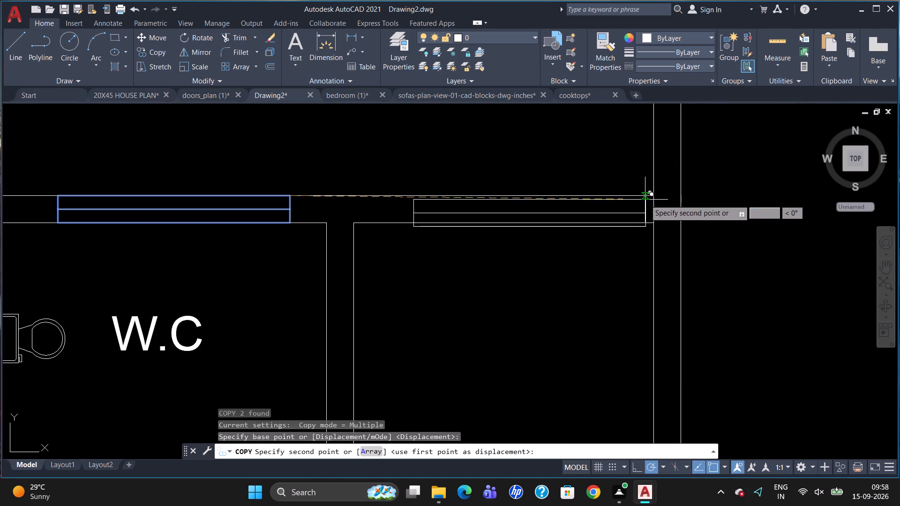
click(630, 196)
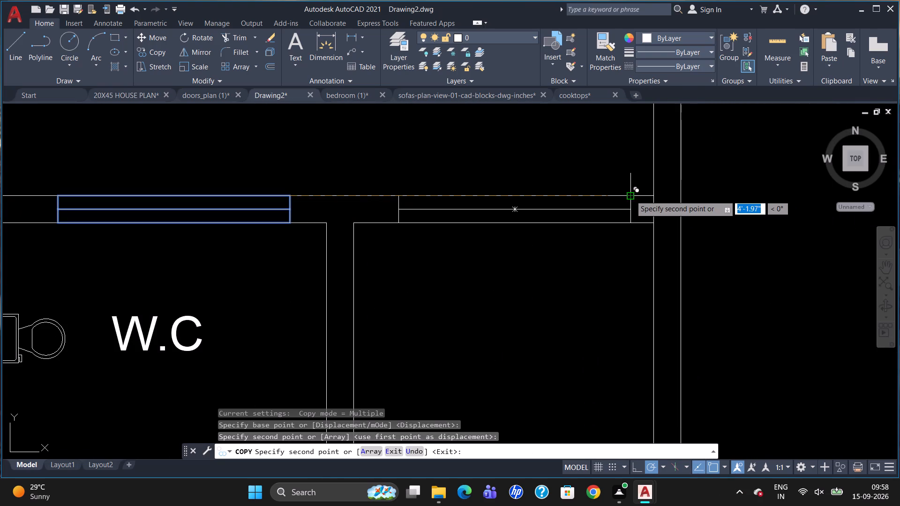
key(Escape)
Copy the window between the kitchen and verandah into the wall between the unlabelled bedroom and the staircase.
scroll(625, 173, down, 5)
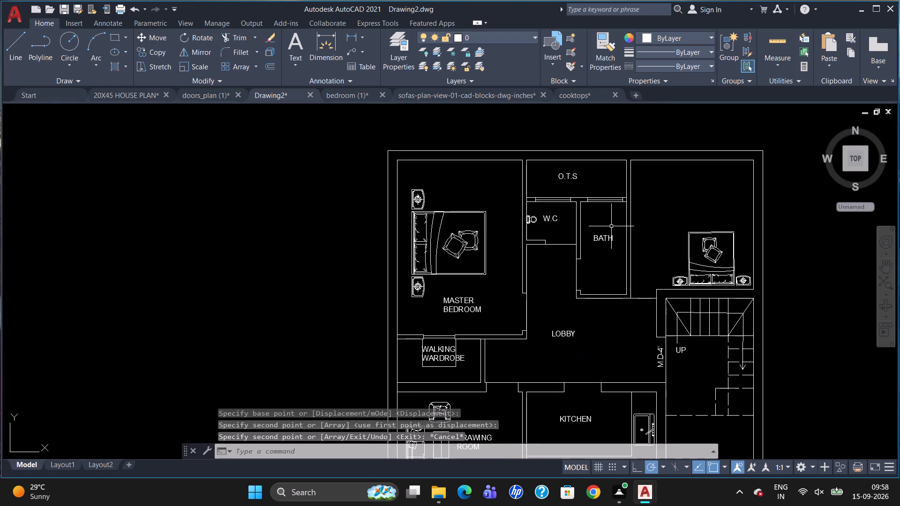
scroll(605, 179, down, 2)
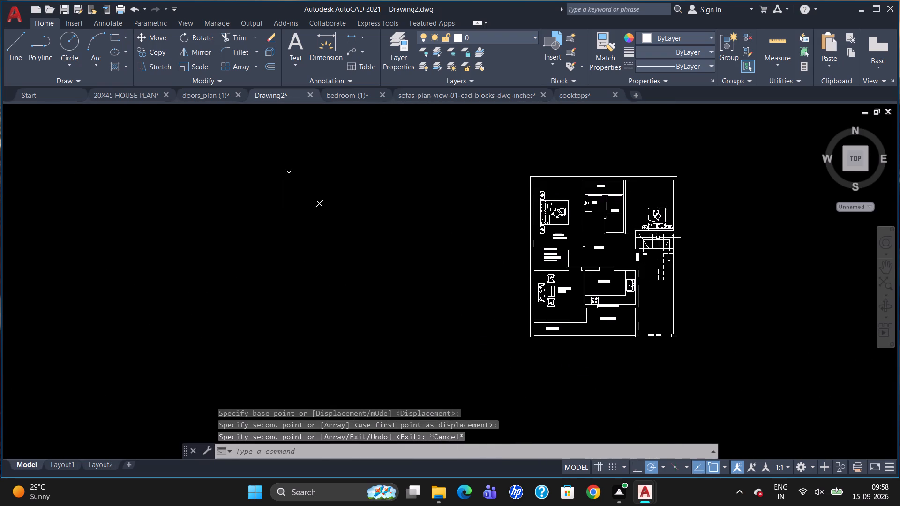
scroll(658, 238, up, 1)
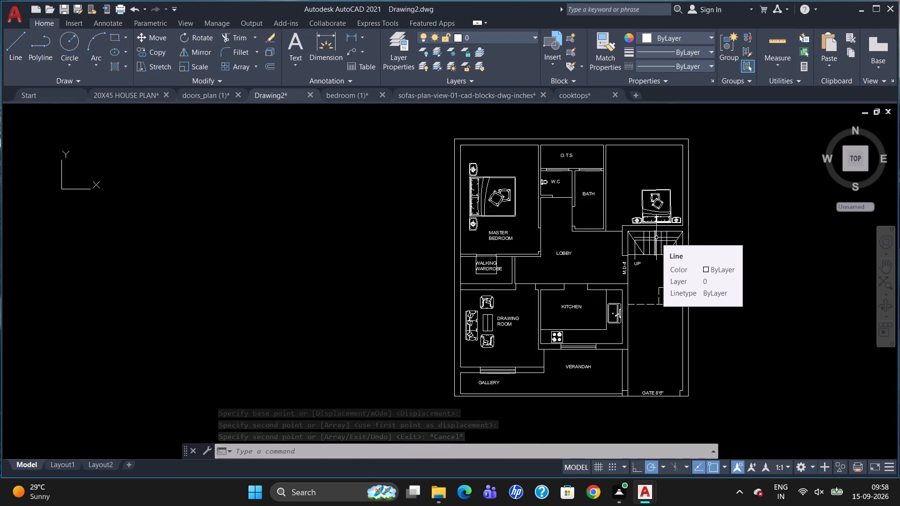
scroll(698, 235, up, 1)
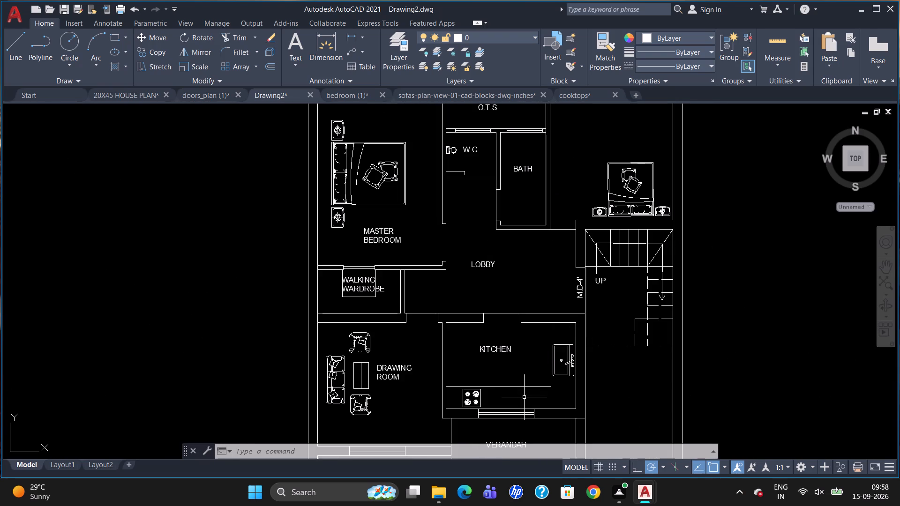
click(520, 413)
key(c)
key(o)
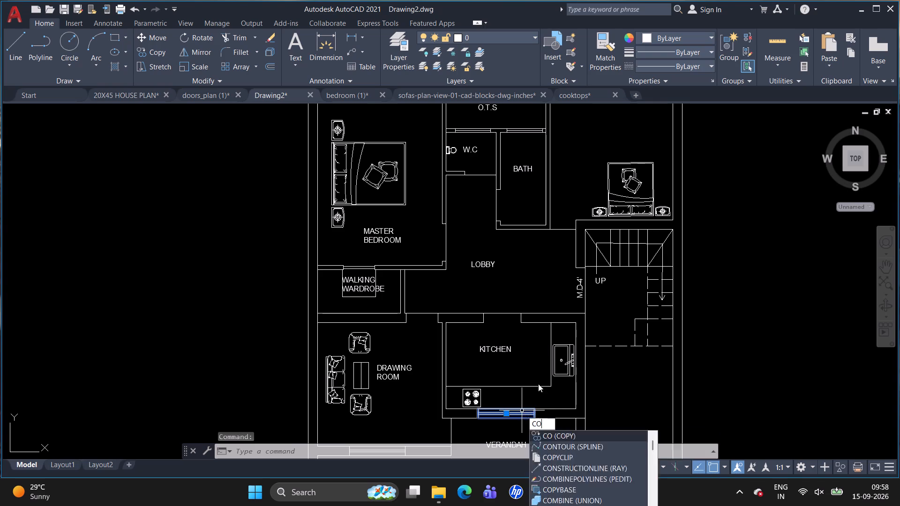
key(Return)
click(534, 414)
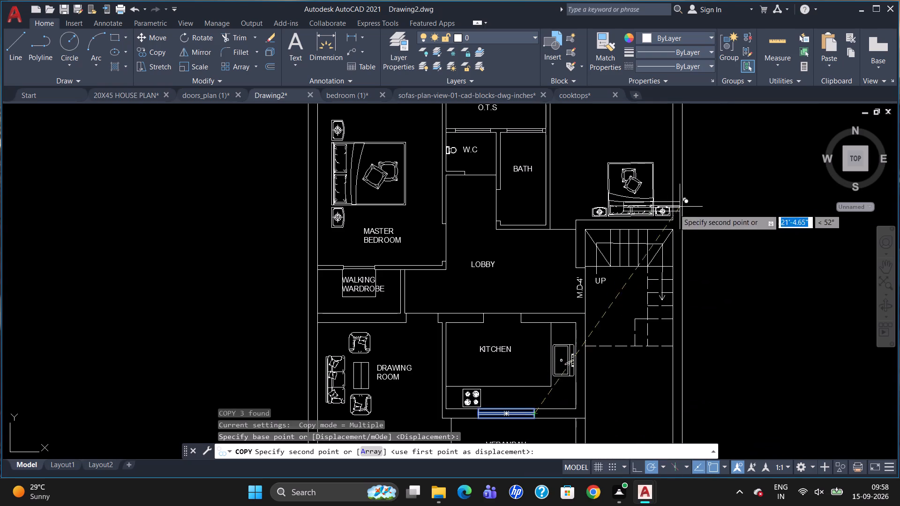
scroll(644, 224, up, 3)
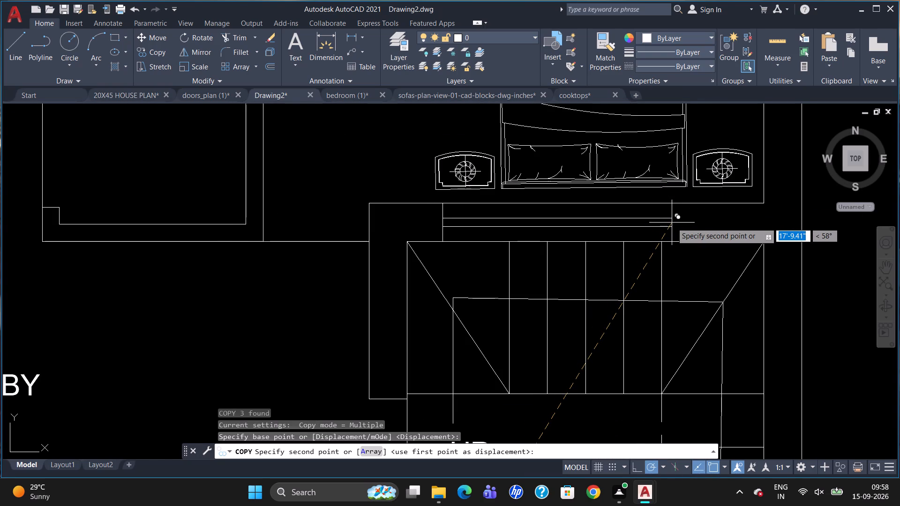
click(685, 223)
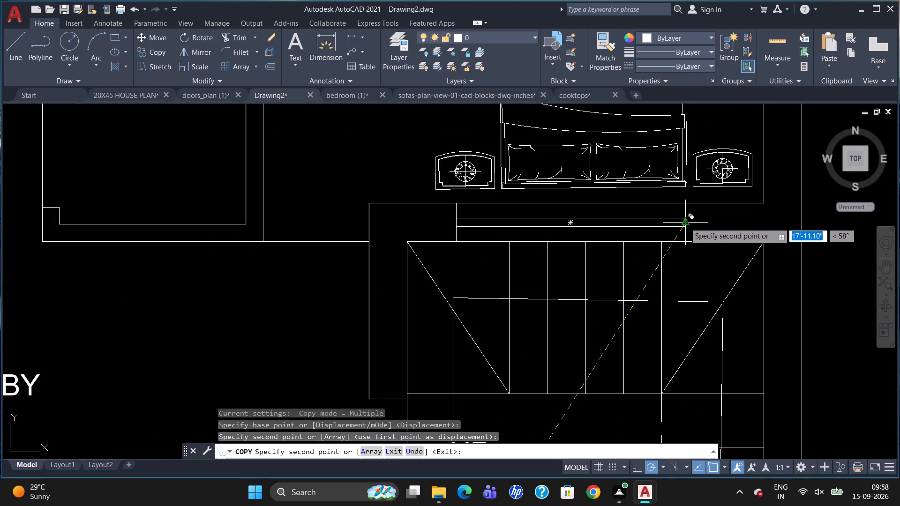
key(Escape)
Hatch the outer walls and the interior walls connected to them with the ANSI31 pattern in colour 99,100,102.
scroll(671, 185, down, 5)
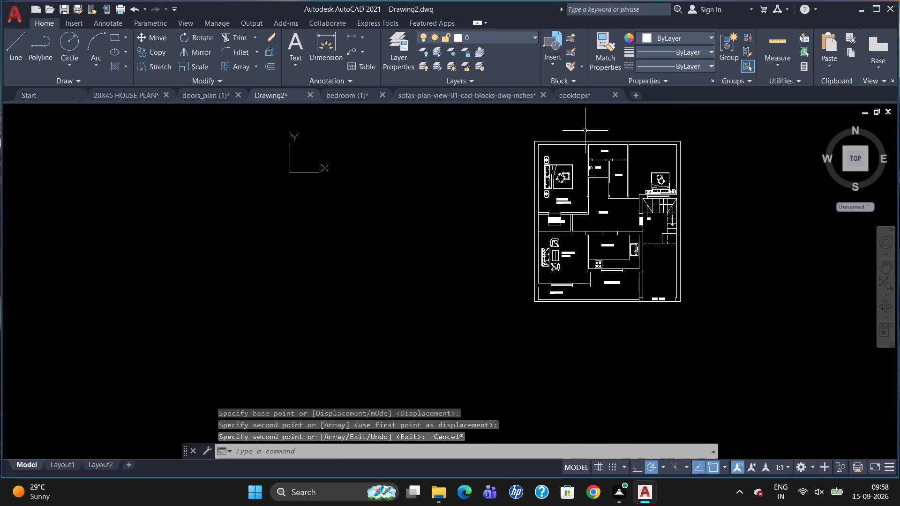
scroll(586, 128, up, 1)
click(127, 69)
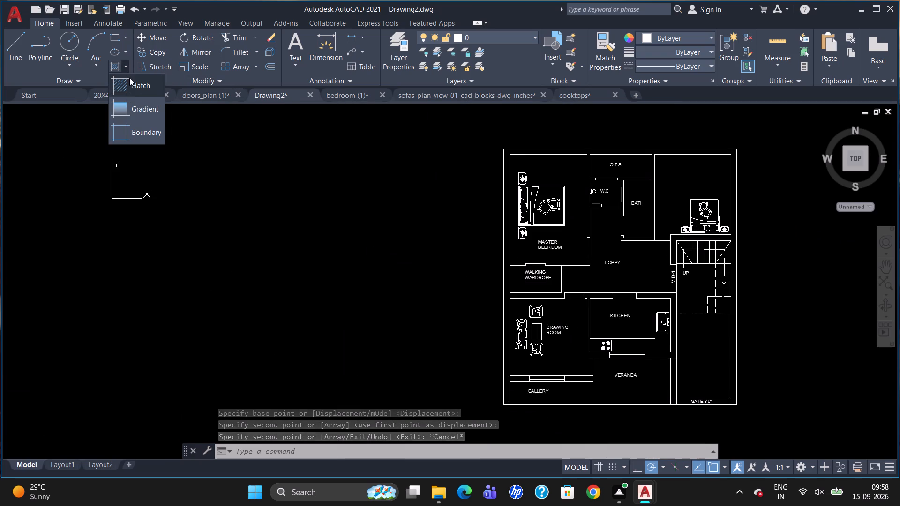
click(136, 90)
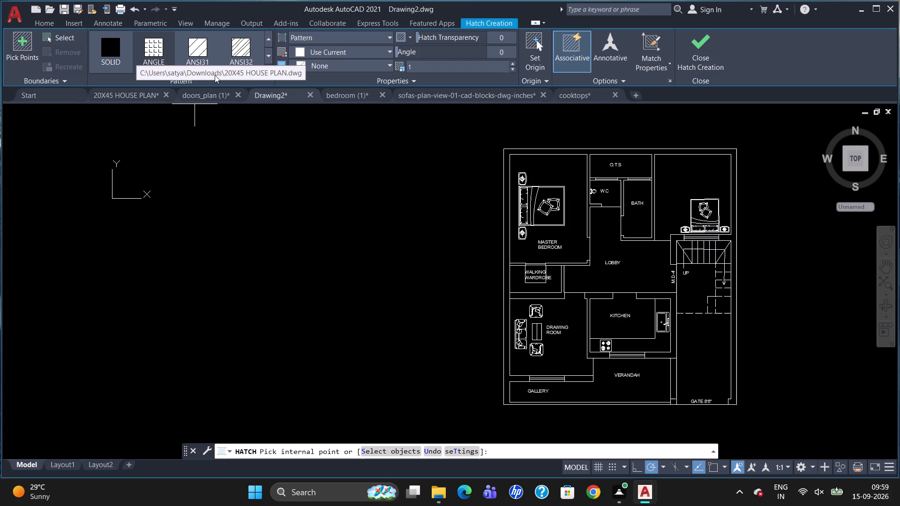
click(203, 50)
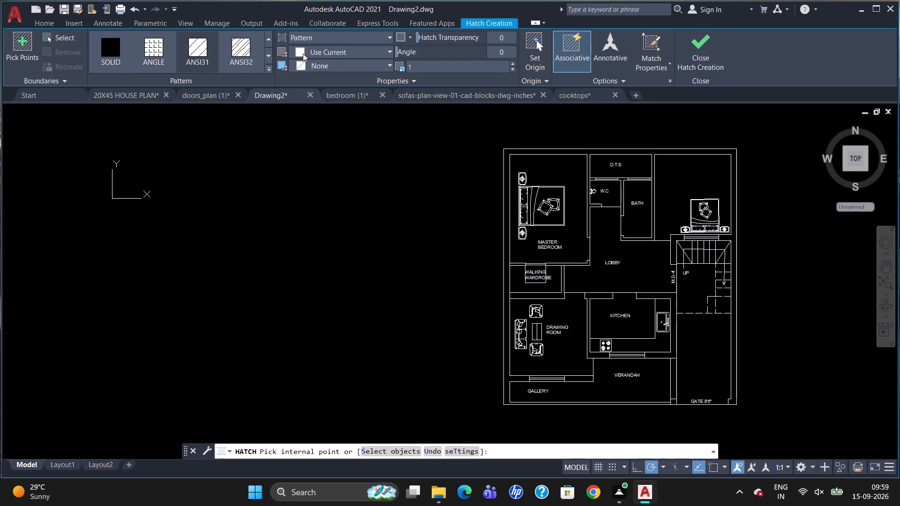
click(335, 52)
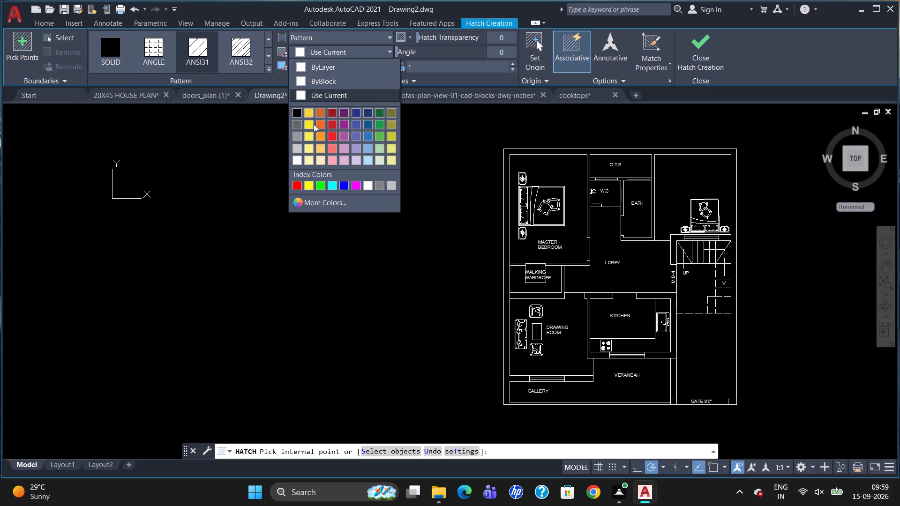
click(294, 126)
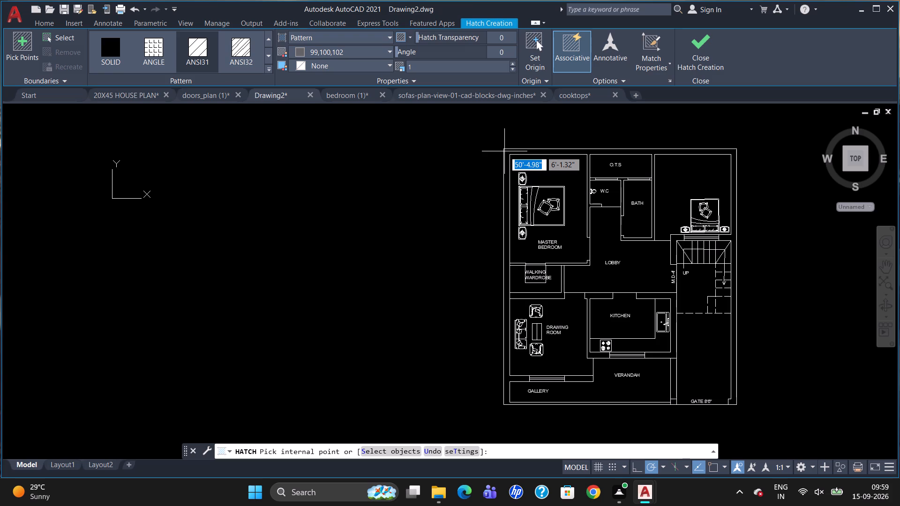
scroll(509, 162, up, 2)
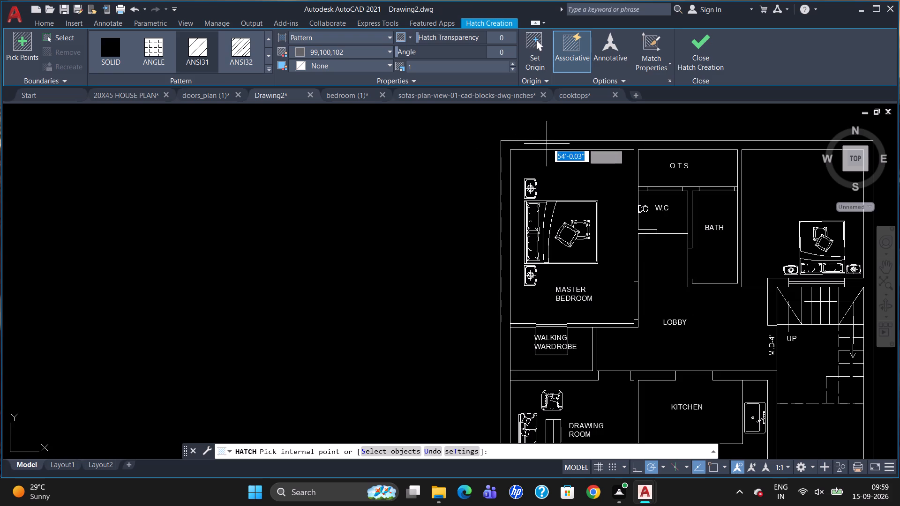
click(547, 143)
scroll(491, 141, down, 2)
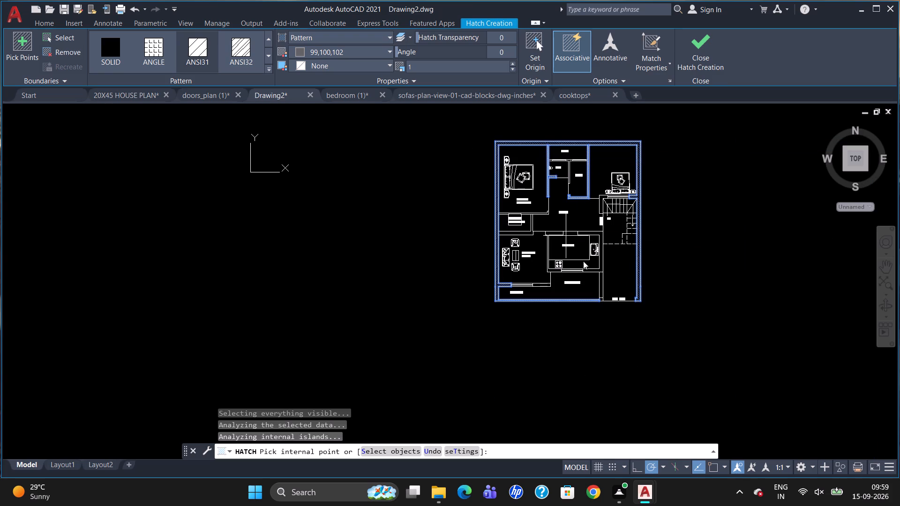
Add the wall between W.C and BATH and the short wall pieces beside their windows to the hatch.
scroll(595, 186, up, 2)
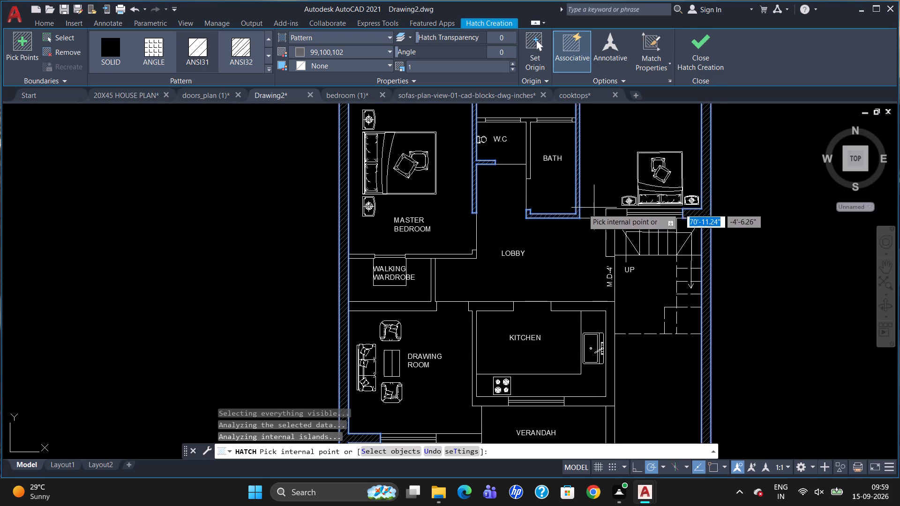
scroll(529, 124, up, 4)
click(528, 124)
scroll(550, 258, down, 2)
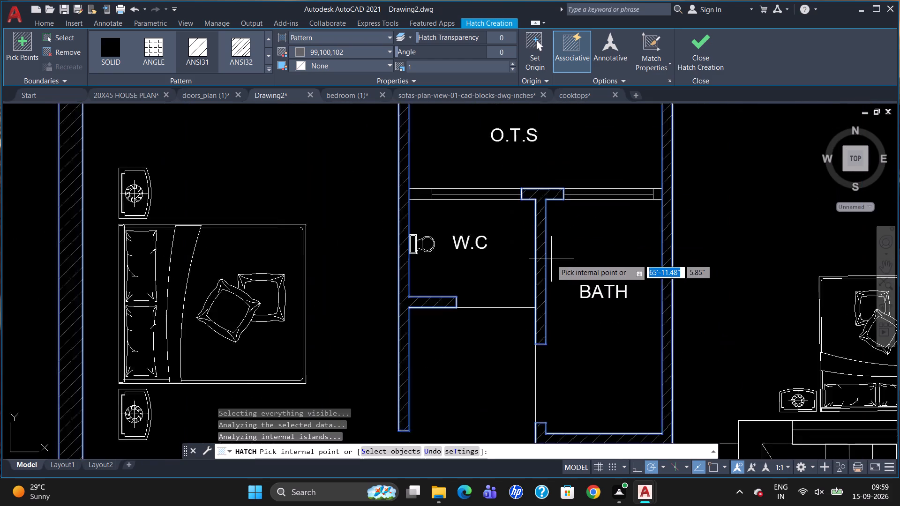
scroll(551, 259, down, 1)
scroll(602, 216, up, 2)
click(642, 217)
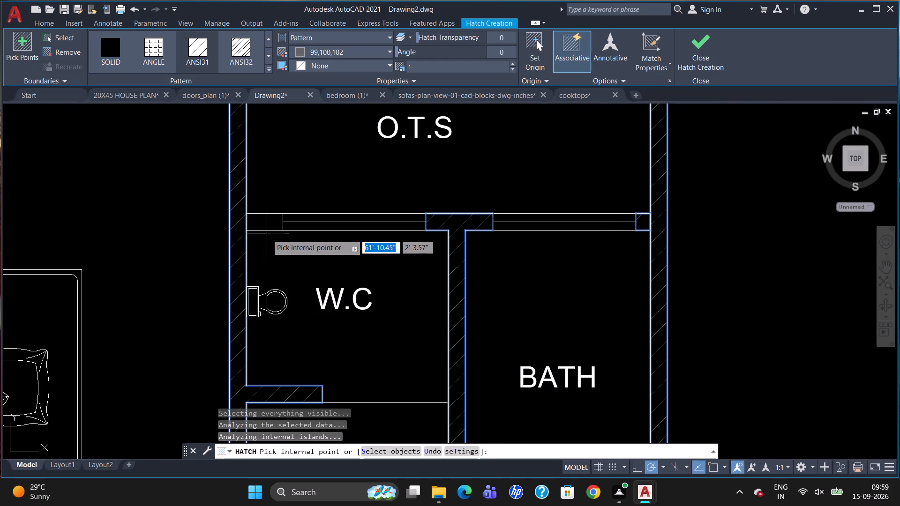
click(262, 226)
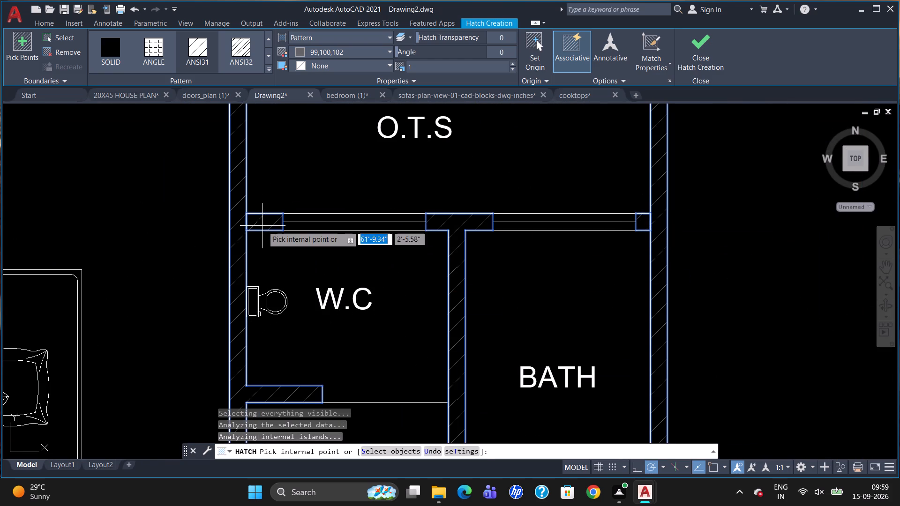
Add the wall between MASTER BEDROOM and LOBBY corner and the WALKING WARDROBE side wall with its connected drawing room wall to the hatch.
scroll(567, 184, down, 3)
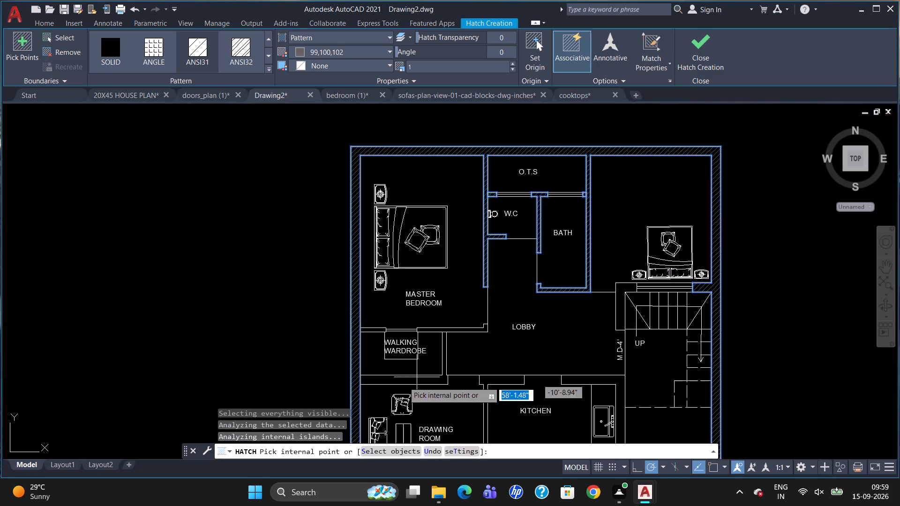
scroll(424, 333, up, 2)
click(463, 327)
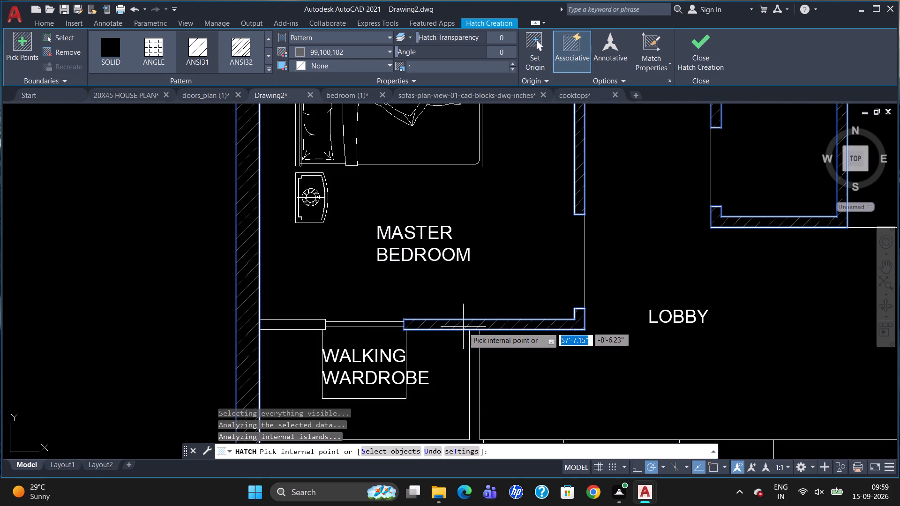
click(477, 362)
scroll(560, 245, down, 1)
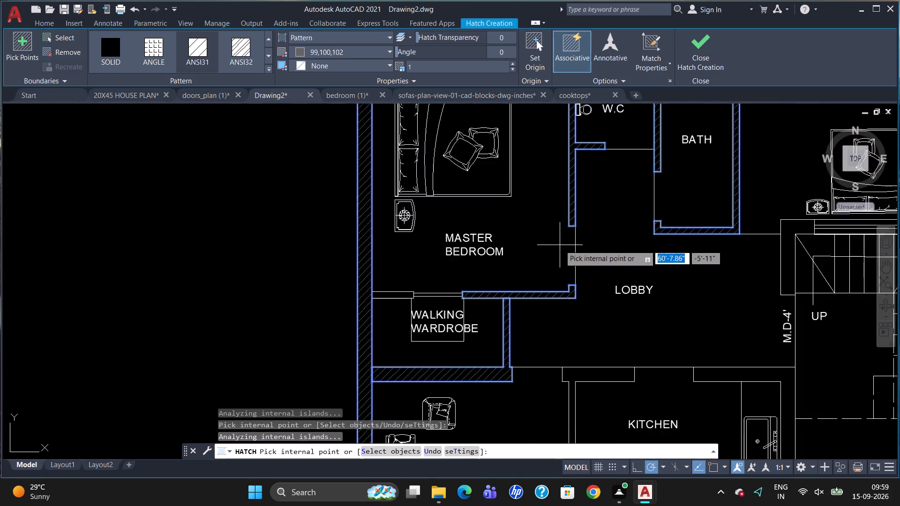
Add the walls around the KITCHEN and the wall piece beside the top of the staircase to the hatch.
scroll(560, 246, down, 1)
click(581, 327)
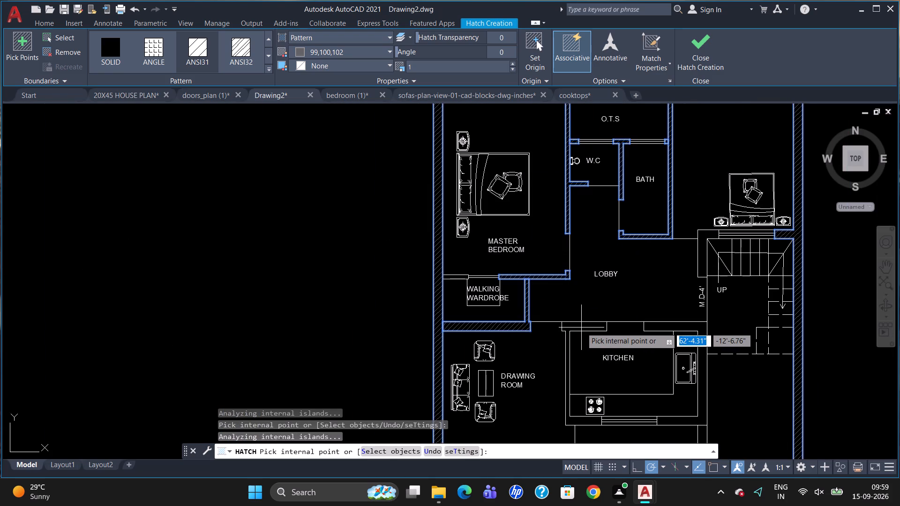
click(681, 330)
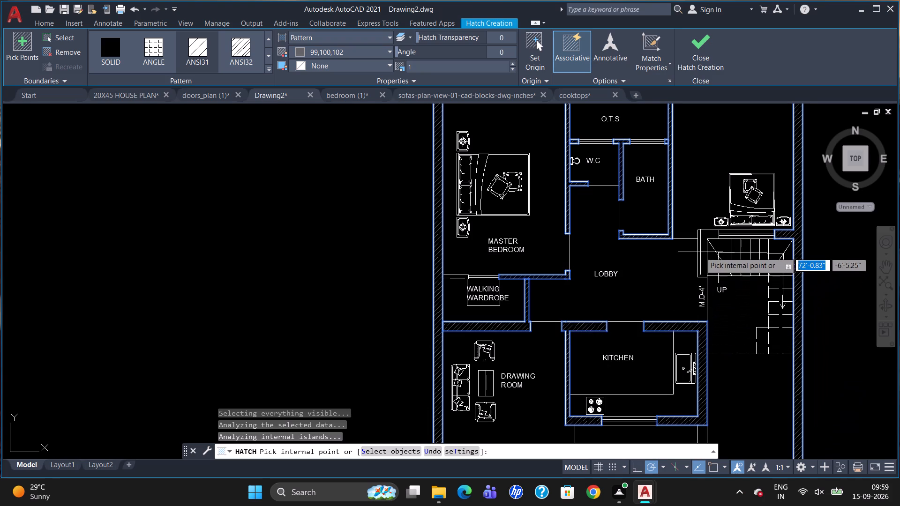
click(700, 252)
scroll(742, 212, down, 2)
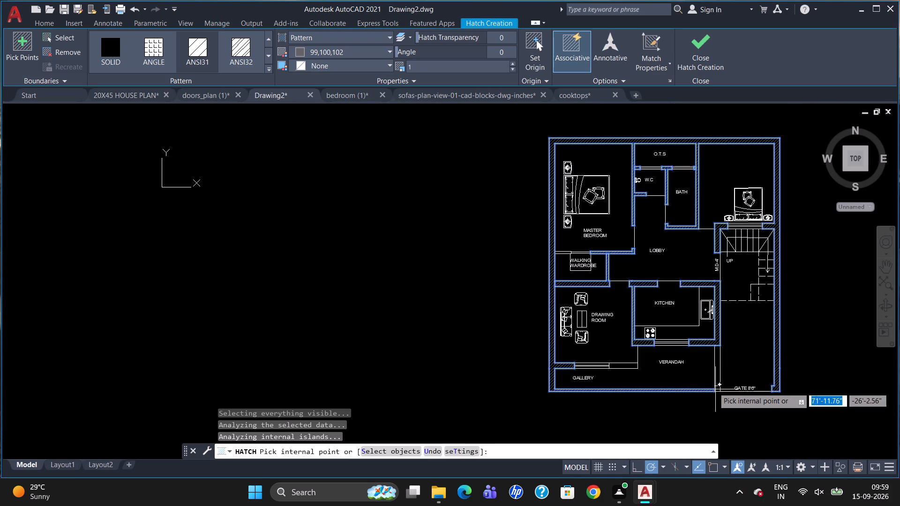
Add the wall between VERANDAH and the gate passage and its small end block to the hatch, and finish the hatch.
scroll(707, 381, up, 2)
click(731, 364)
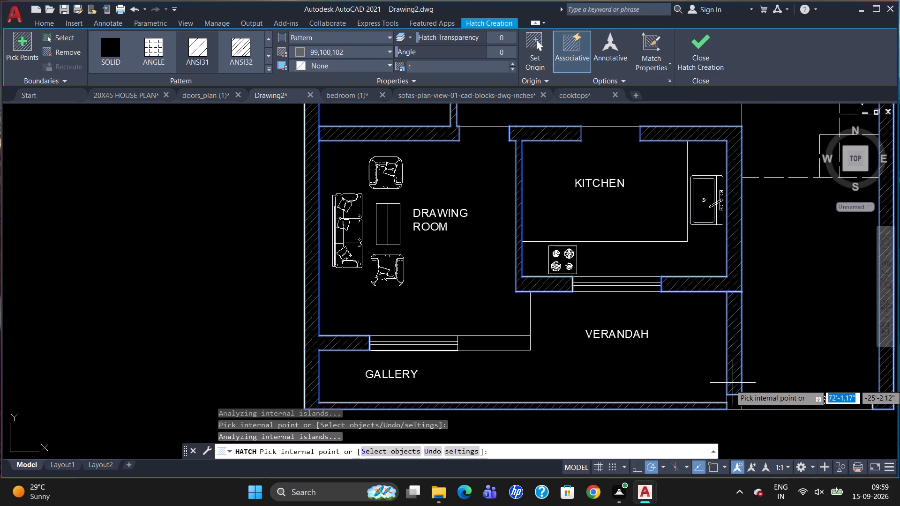
click(735, 402)
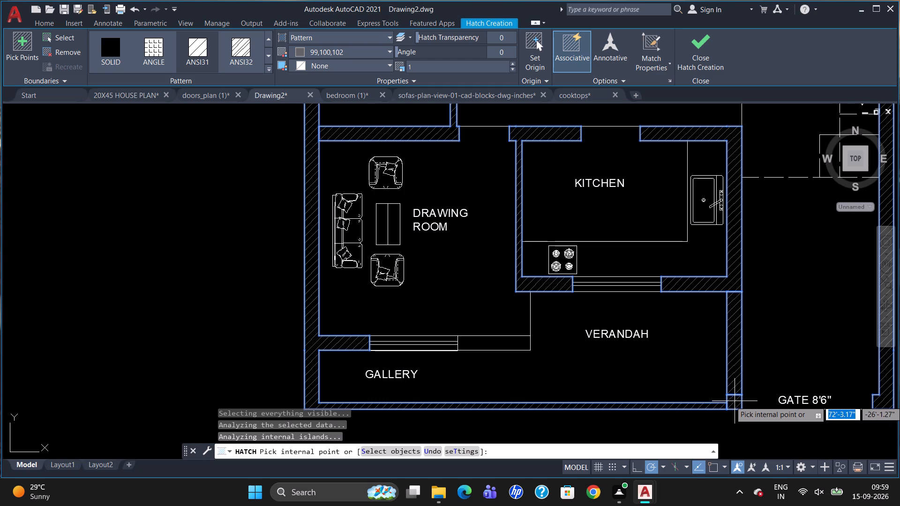
click(736, 349)
key(Escape)
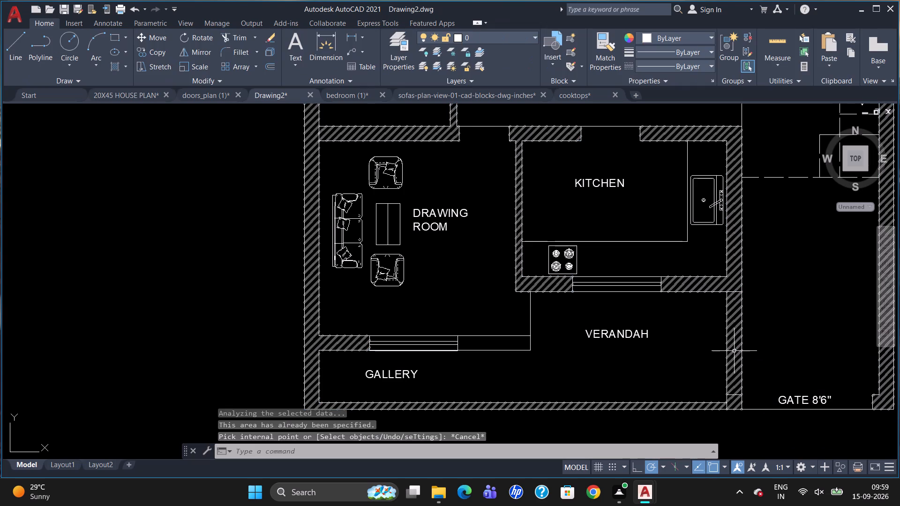
Trim the hatch out of the wall between VERANDAH and the gate passage.
click(734, 351)
key(Escape)
text(TR)
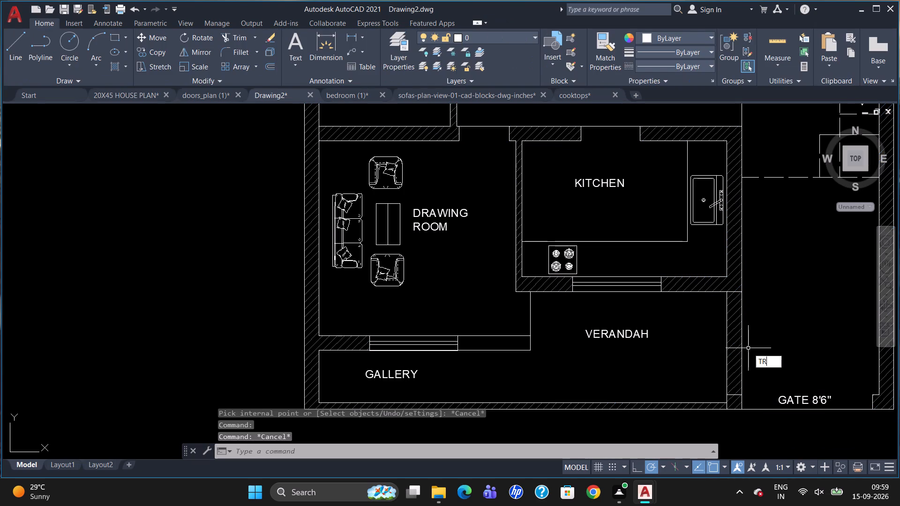
key(Return)
key(Return)
click(732, 339)
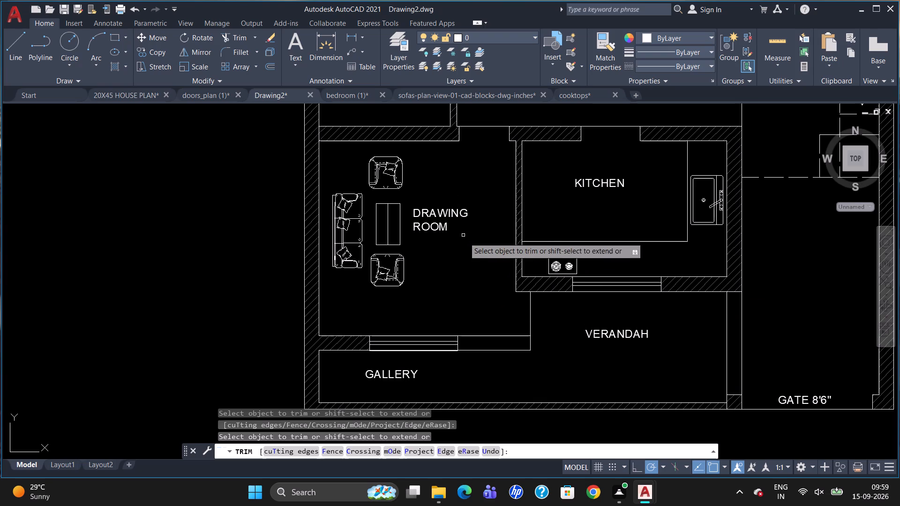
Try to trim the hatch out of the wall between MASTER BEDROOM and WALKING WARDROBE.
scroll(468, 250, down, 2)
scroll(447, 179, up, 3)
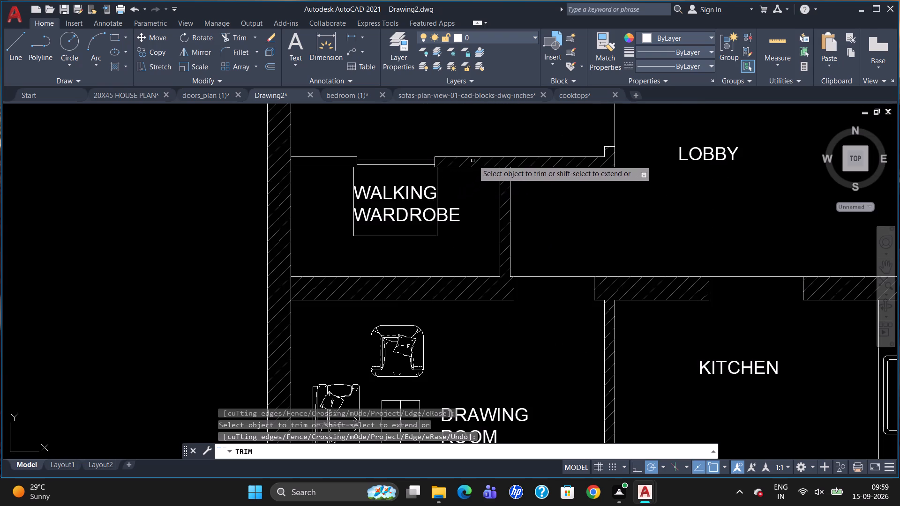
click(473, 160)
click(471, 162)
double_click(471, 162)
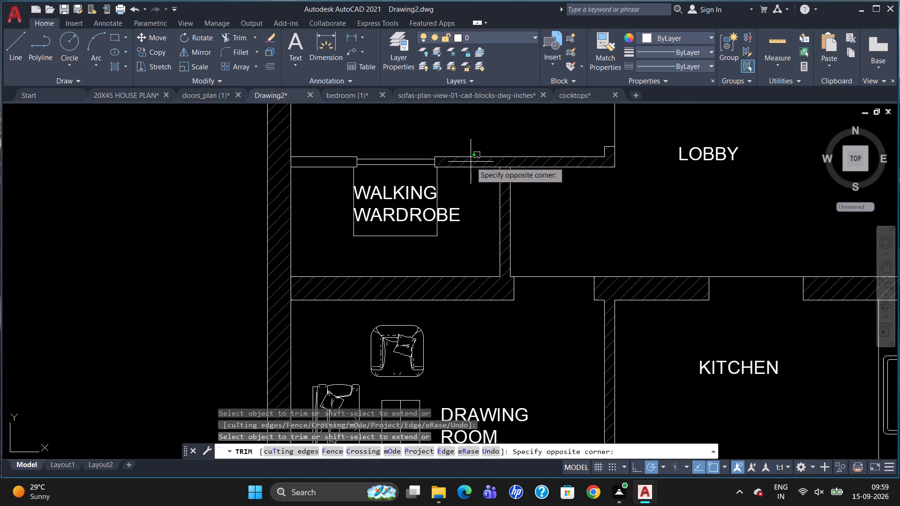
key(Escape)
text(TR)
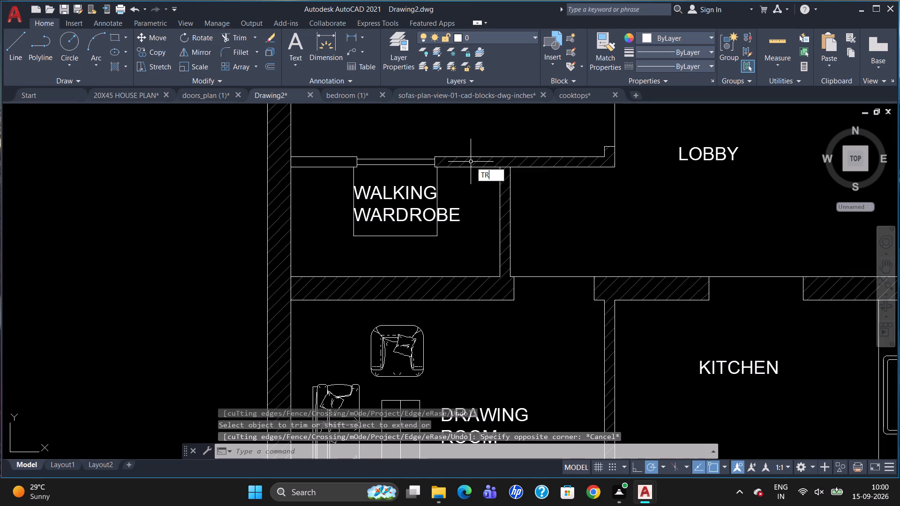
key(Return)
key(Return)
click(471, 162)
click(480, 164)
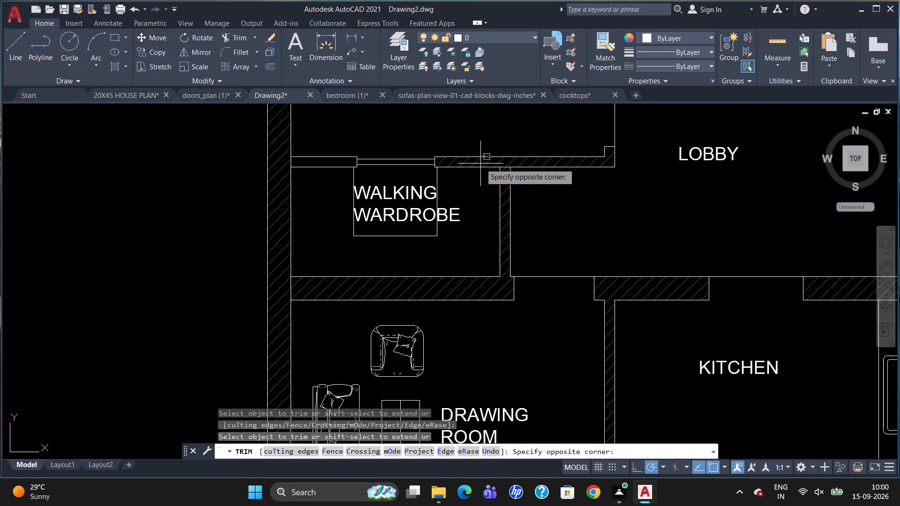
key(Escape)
Draw a line across the wall below MASTER BEDROOM, continuing the inner face of the WALKING WARDROBE side wall.
key(l)
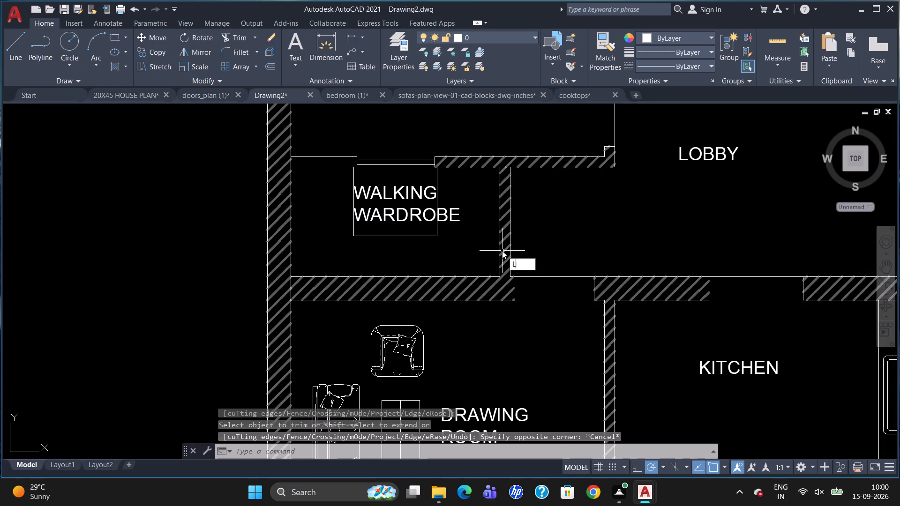
key(Return)
scroll(494, 159, up, 2)
click(509, 185)
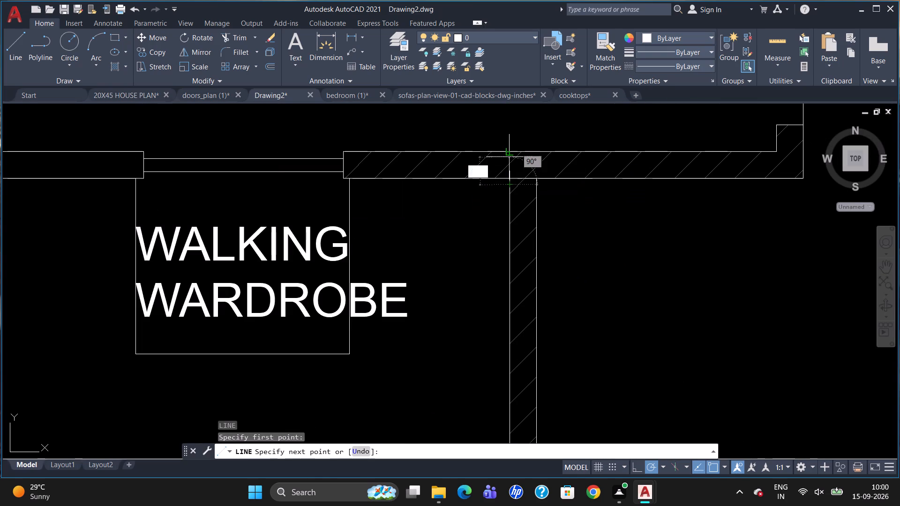
click(510, 151)
key(Escape)
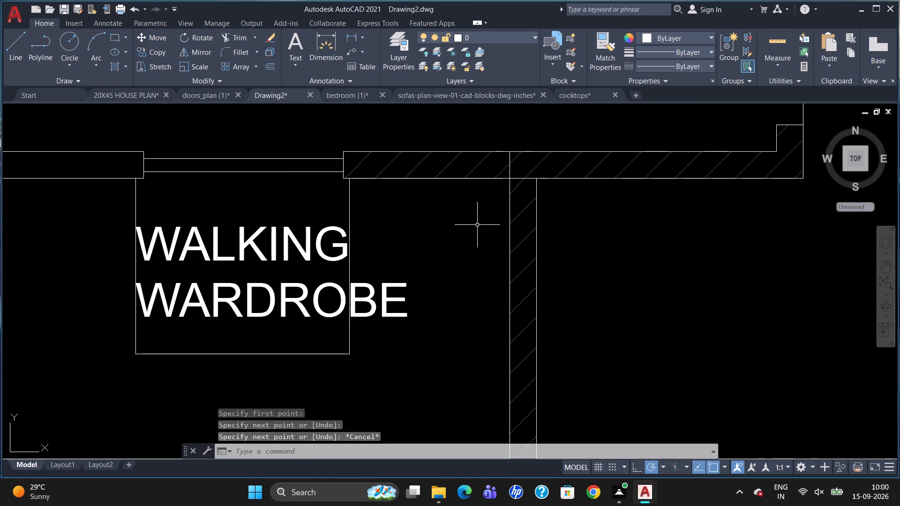
Trim the hatch out of the wall below MASTER BEDROOM, between the wardrobe opening and the LOBBY corner.
text(TR)
key(Return)
key(Return)
click(470, 173)
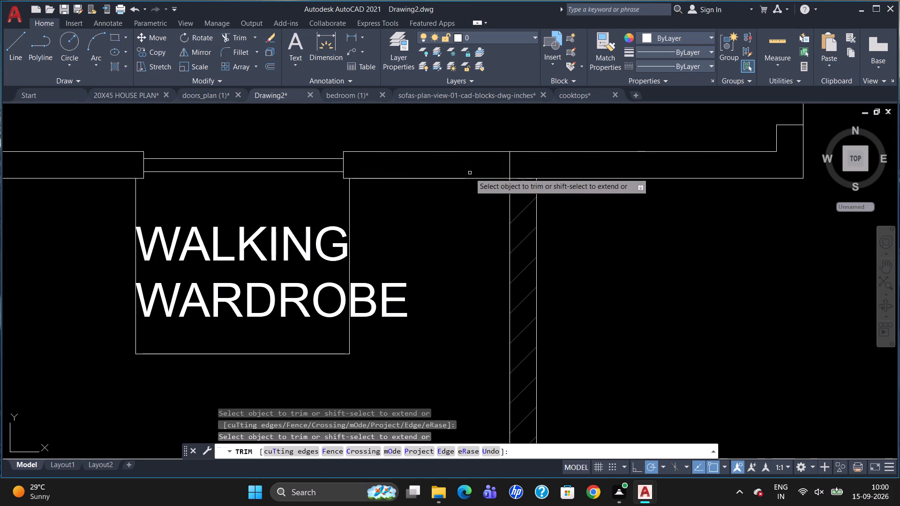
key(Escape)
scroll(492, 266, down, 2)
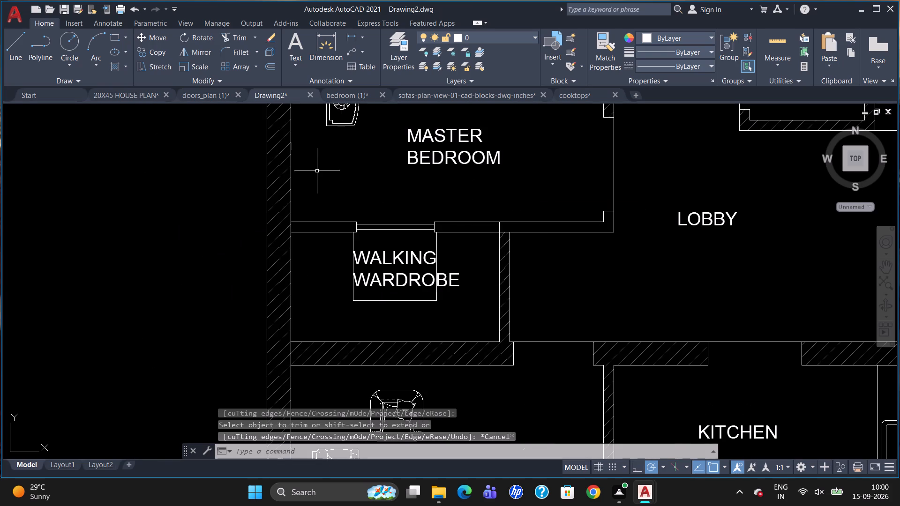
Hatch the wall below MASTER BEDROOM from the new dividing line to the LOBBY corner in colour 99,100,102.
click(125, 66)
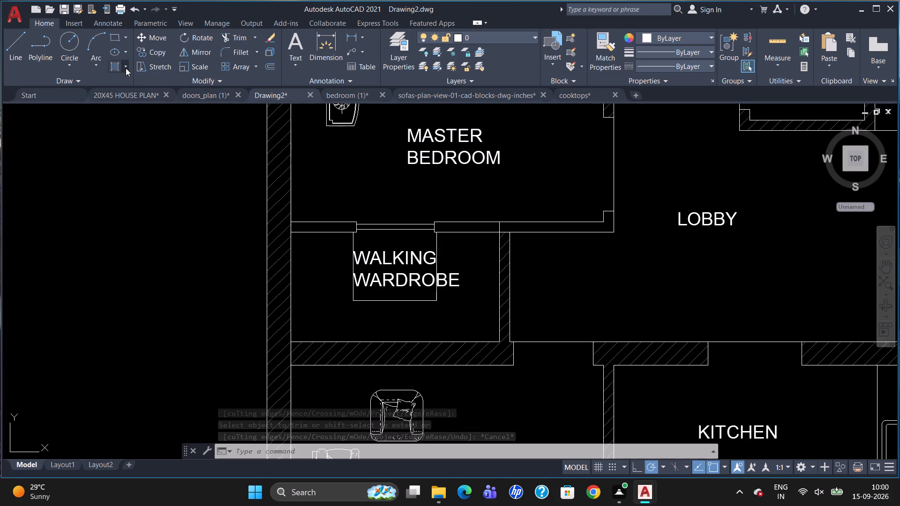
click(127, 73)
click(133, 82)
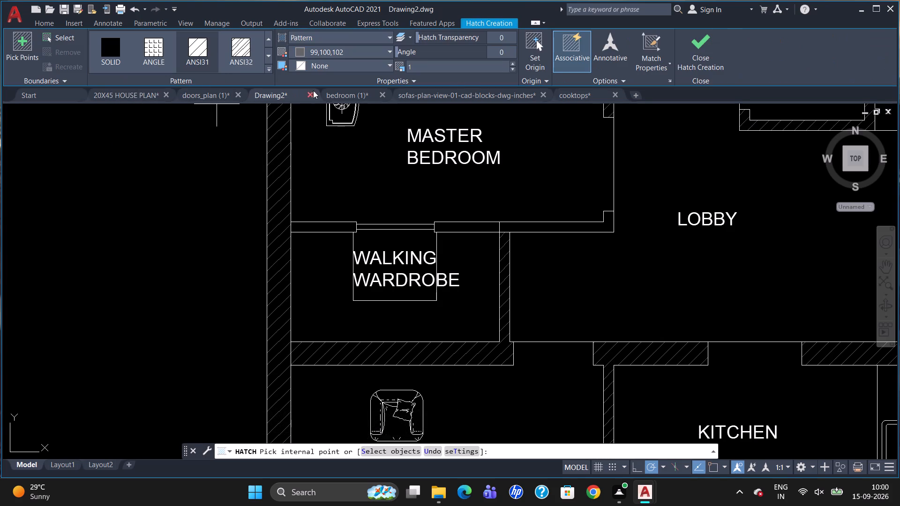
click(555, 229)
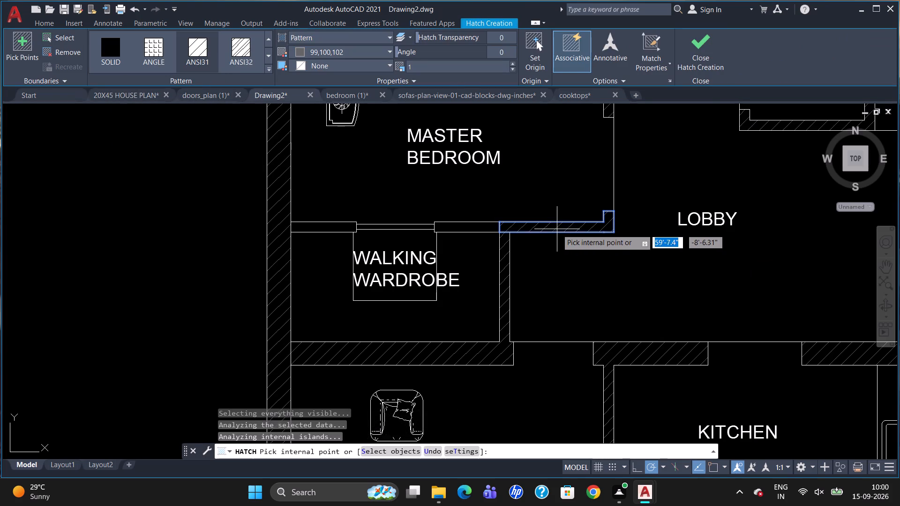
scroll(628, 256, down, 1)
key(Escape)
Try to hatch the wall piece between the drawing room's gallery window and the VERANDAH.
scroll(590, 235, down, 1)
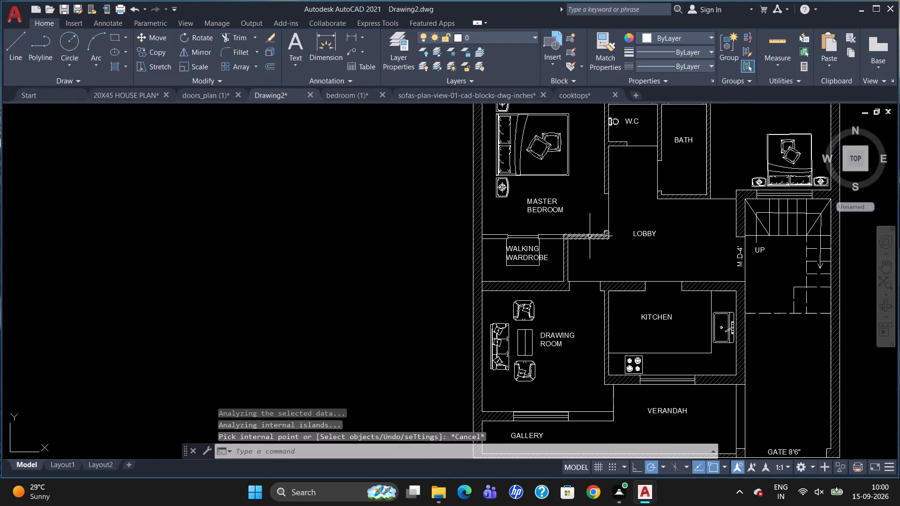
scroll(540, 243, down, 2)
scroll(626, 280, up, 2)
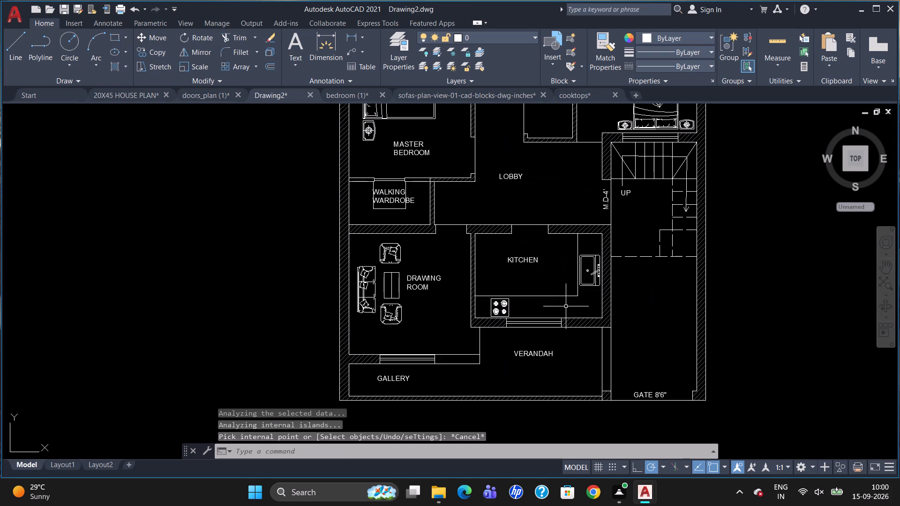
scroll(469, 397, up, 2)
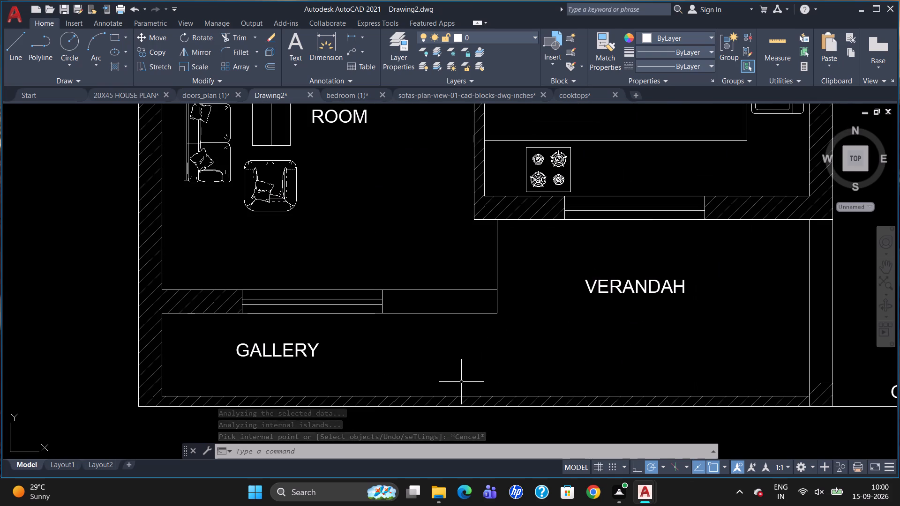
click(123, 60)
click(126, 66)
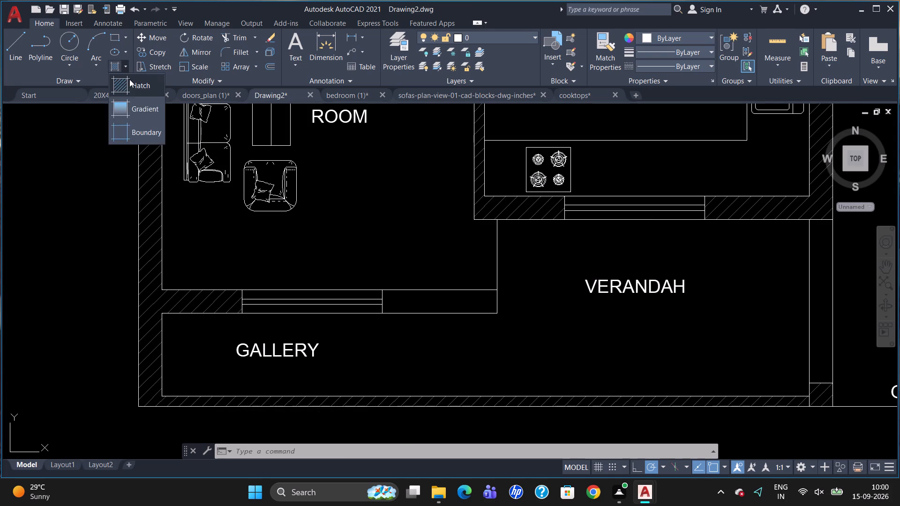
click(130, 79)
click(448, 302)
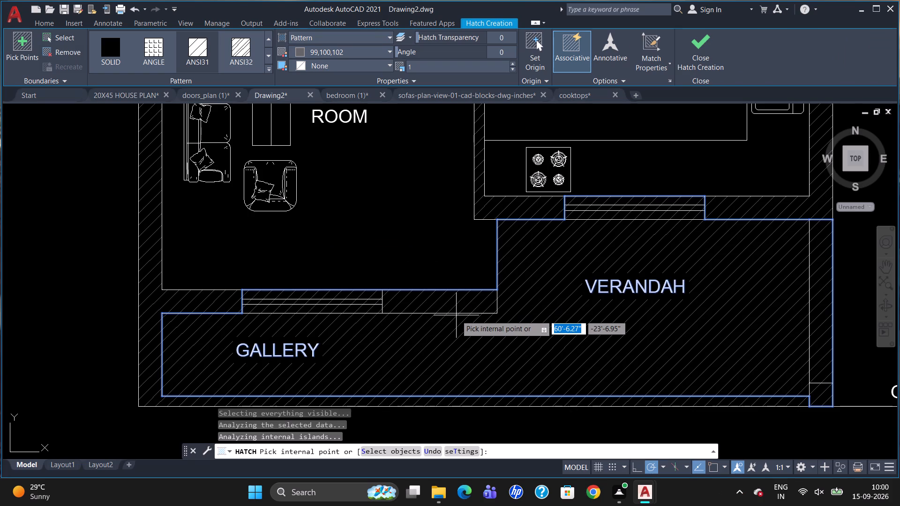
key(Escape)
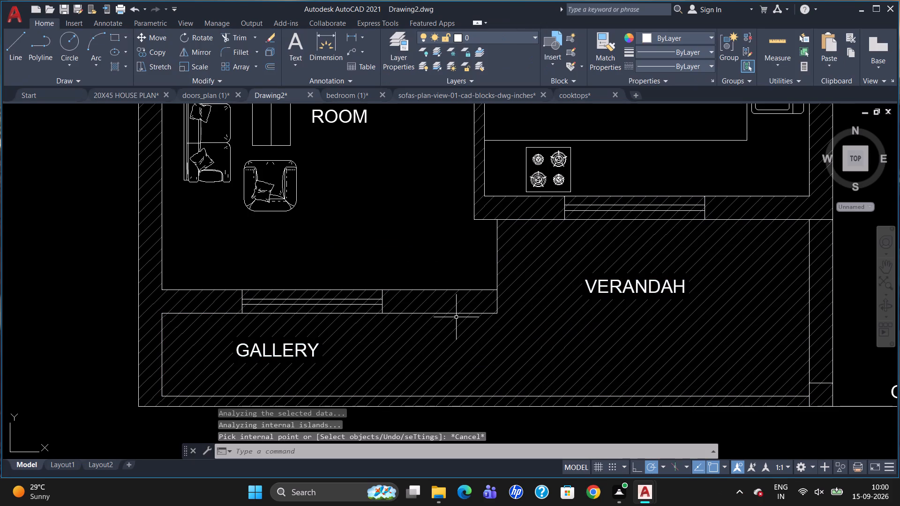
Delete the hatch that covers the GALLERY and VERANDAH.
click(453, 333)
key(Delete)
Hatch the wall between DRAWING ROOM and GALLERY from the window to the VERANDAH end in colour 99,100,102.
scroll(456, 342, up, 1)
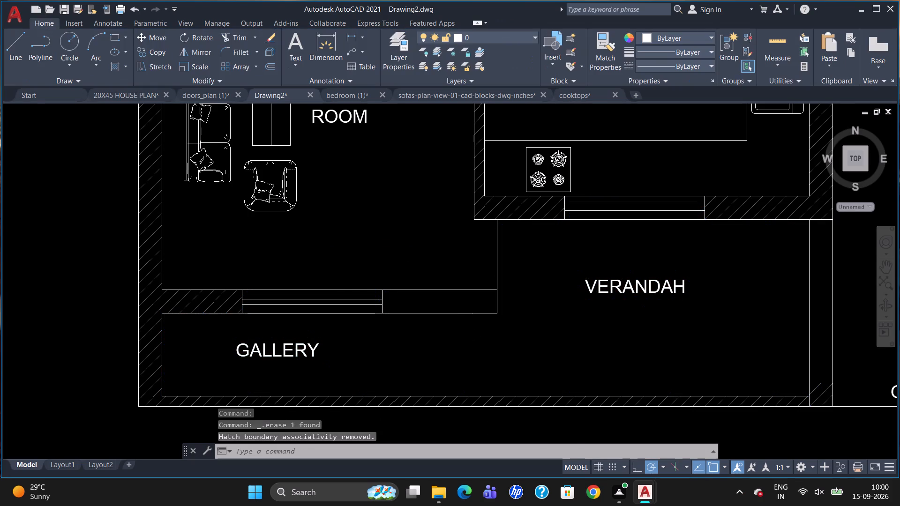
click(123, 63)
click(129, 82)
click(398, 284)
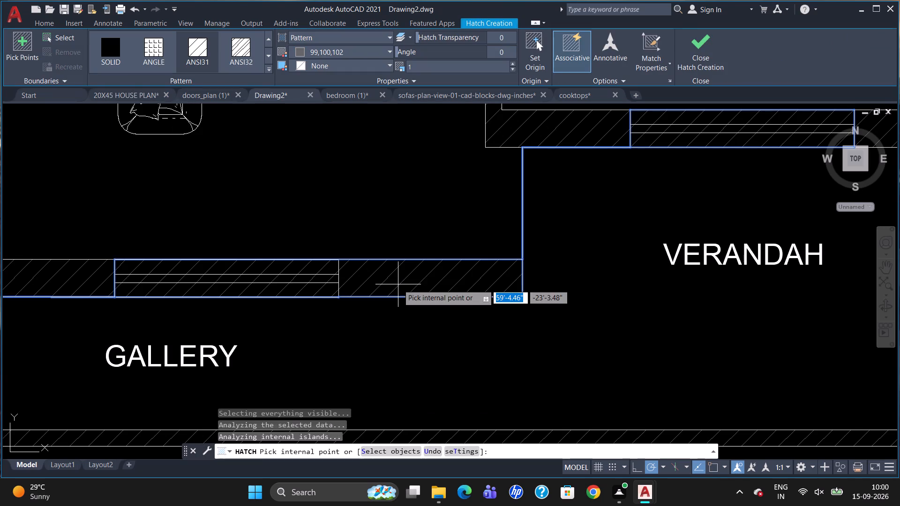
key(Escape)
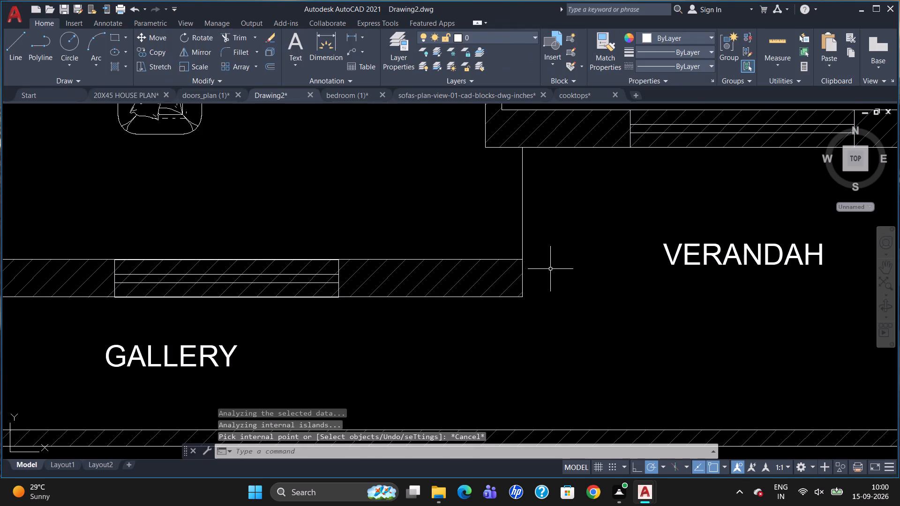
Move the window symbol between DRAWING ROOM and GALLERY so its upper corner meets the wall's upper line.
scroll(552, 271, down, 2)
scroll(401, 268, up, 2)
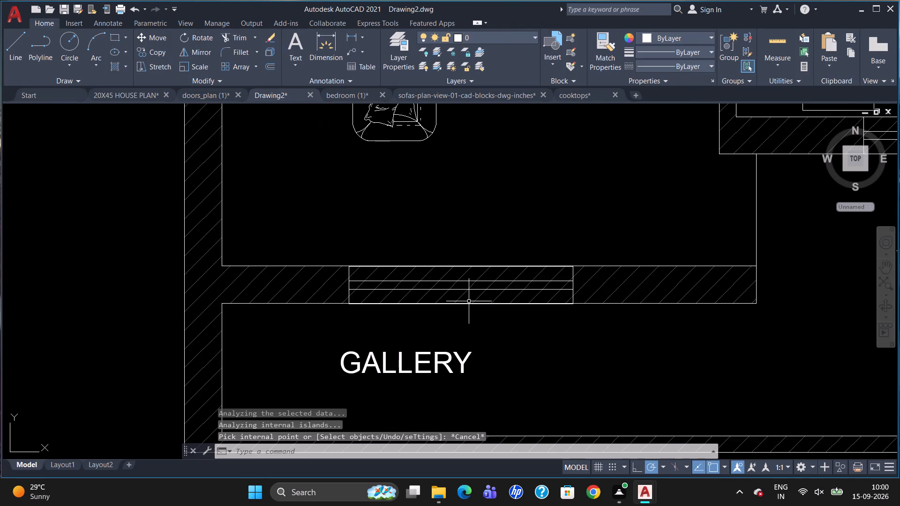
scroll(470, 300, up, 2)
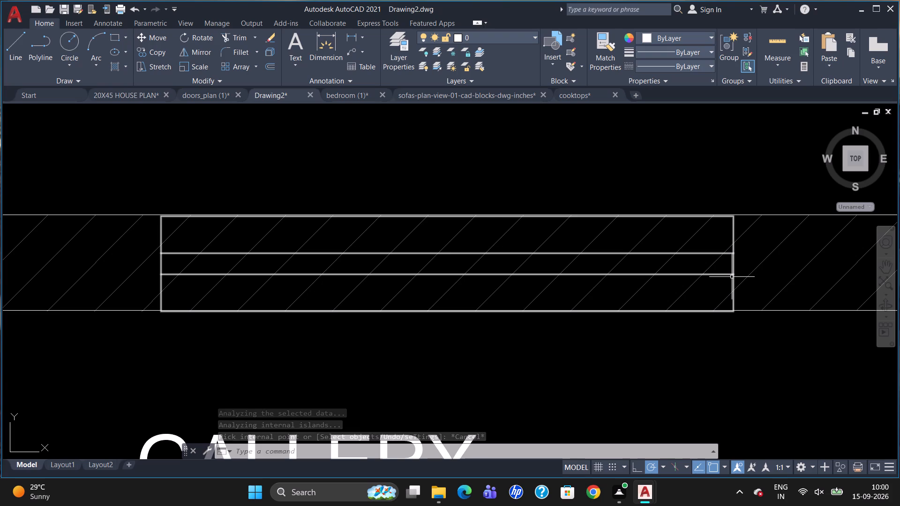
click(732, 277)
key(m)
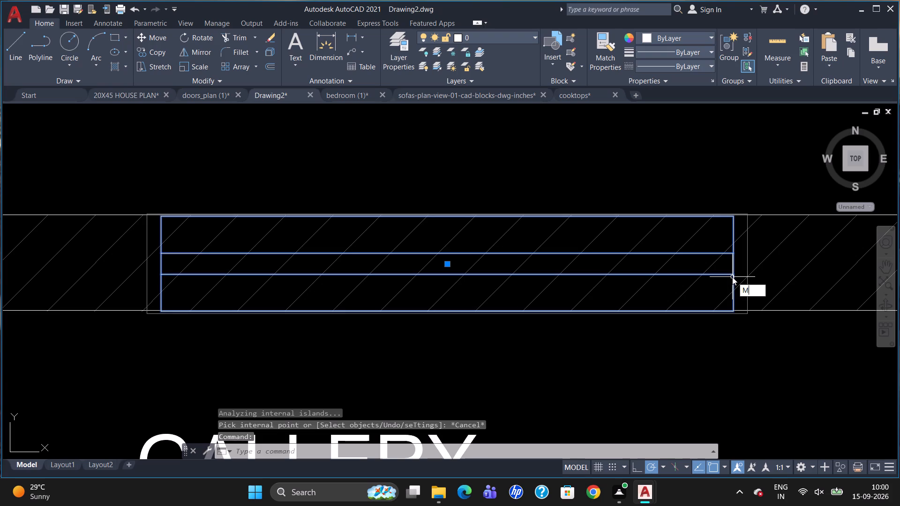
key(Return)
scroll(759, 226, up, 3)
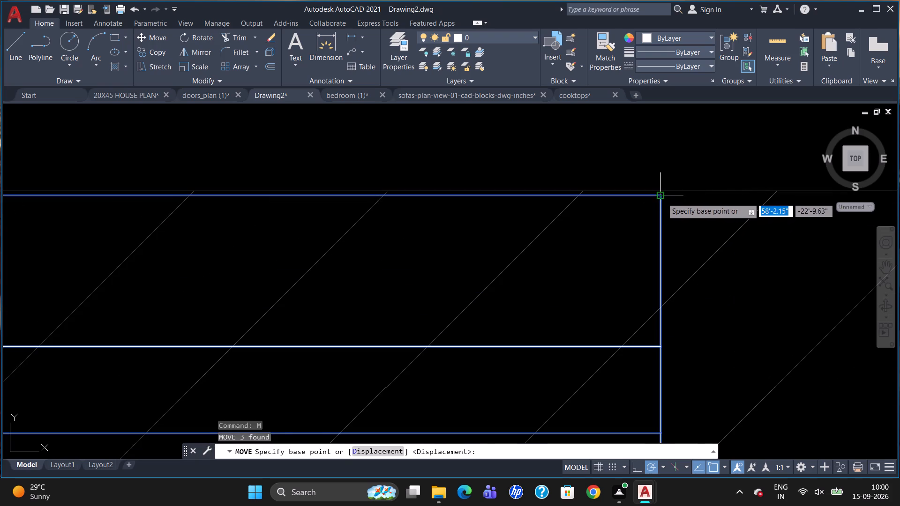
click(662, 198)
click(660, 190)
scroll(686, 173, down, 3)
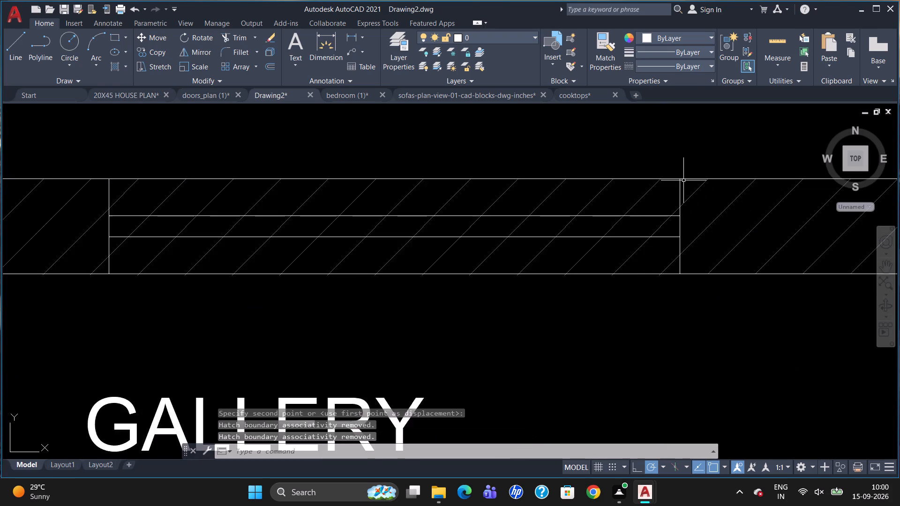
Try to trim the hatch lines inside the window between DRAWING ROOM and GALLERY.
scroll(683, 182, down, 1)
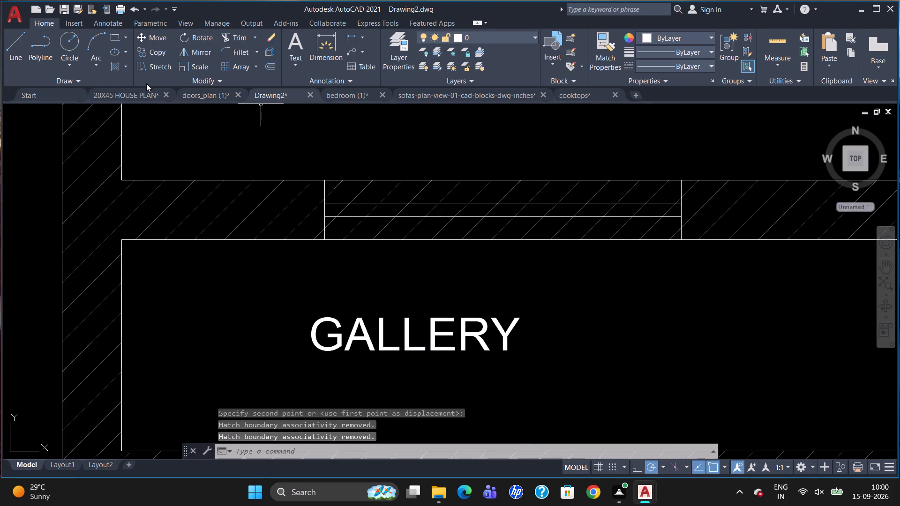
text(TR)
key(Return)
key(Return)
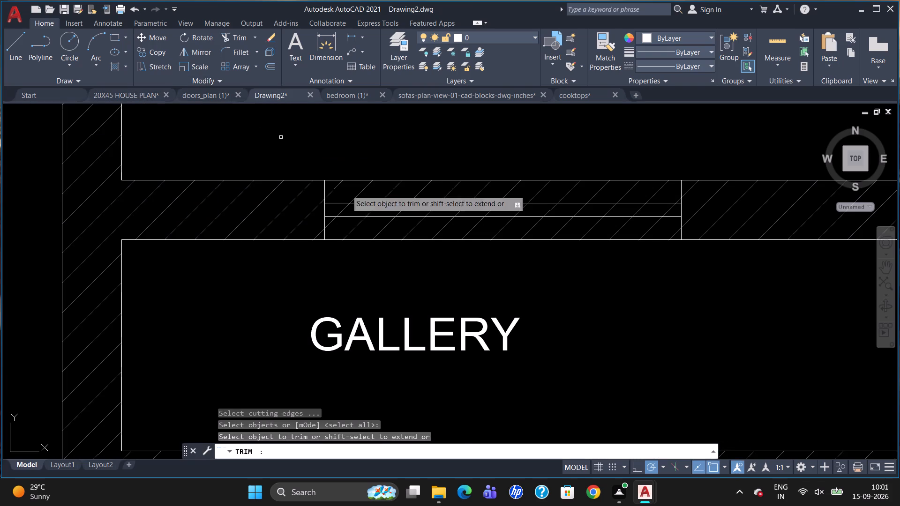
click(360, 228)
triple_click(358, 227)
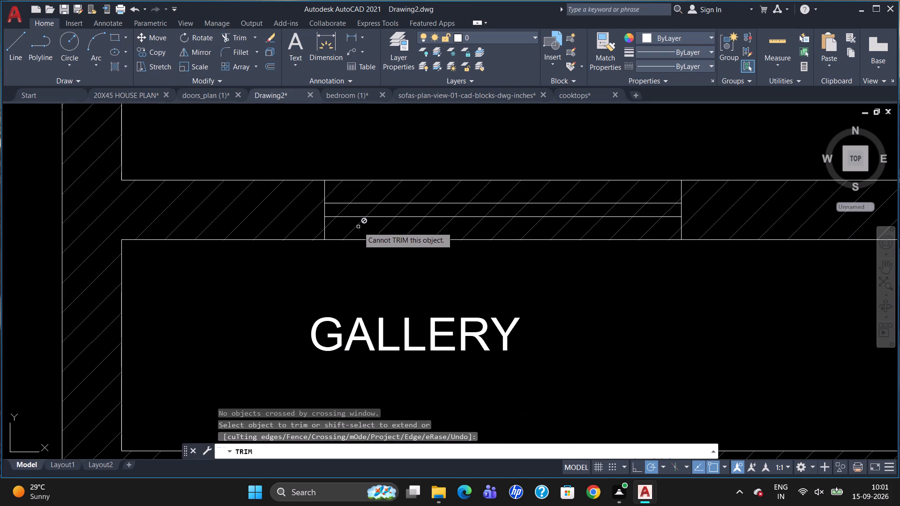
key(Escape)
Delete the hatch covering the GALLERY window and the wall between it and the VERANDAH.
scroll(355, 238, down, 2)
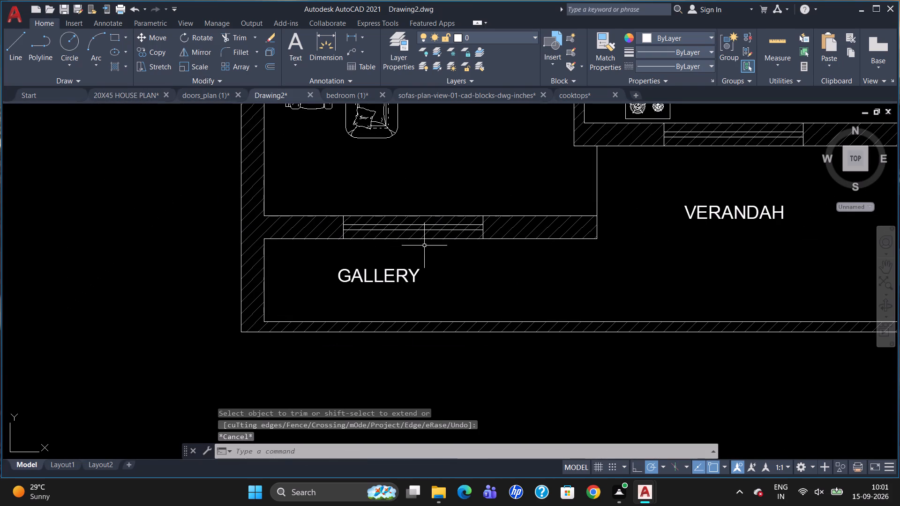
click(553, 226)
click(543, 227)
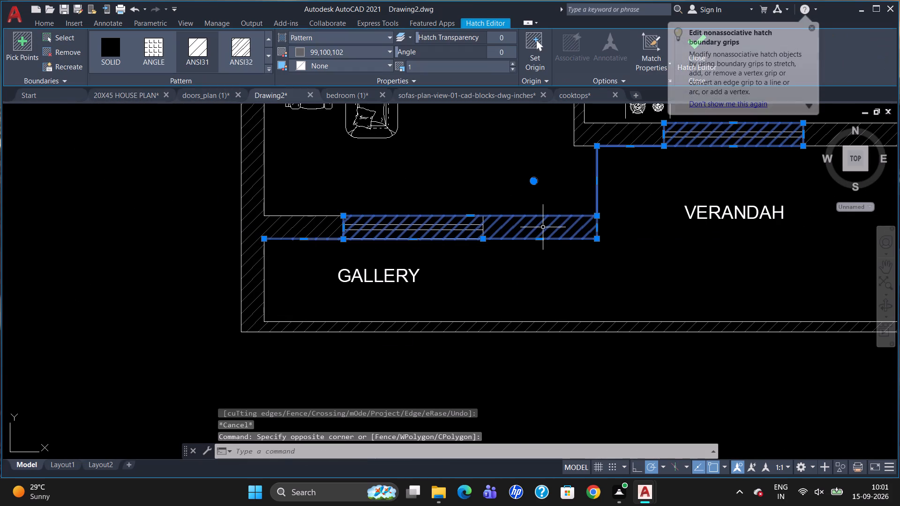
scroll(525, 269, down, 2)
key(Escape)
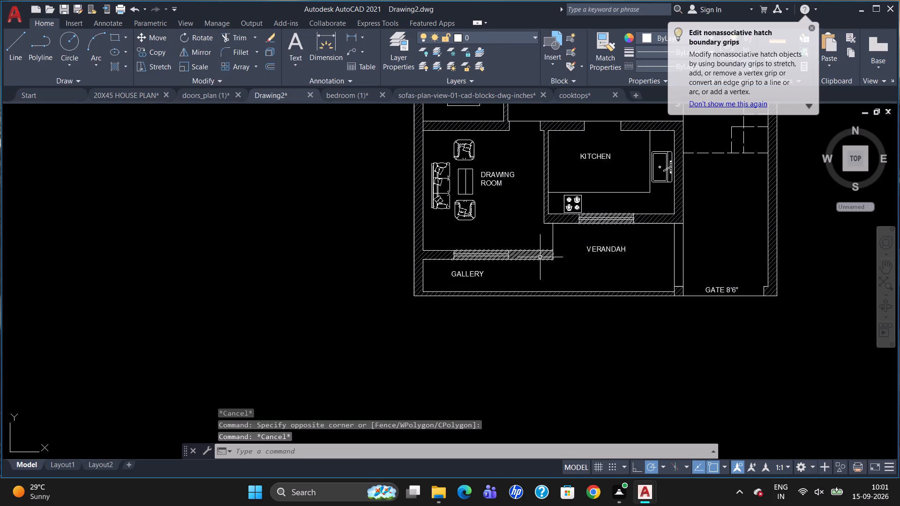
scroll(540, 257, up, 2)
click(517, 249)
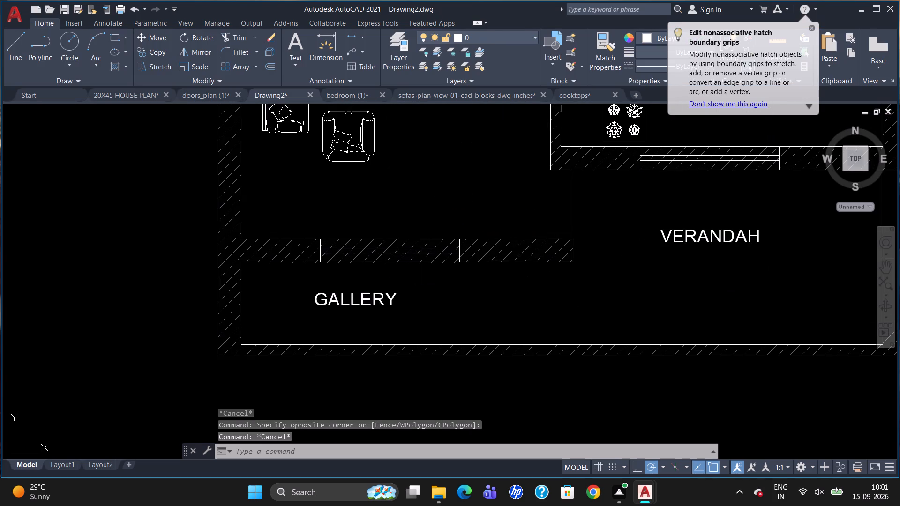
key(Delete)
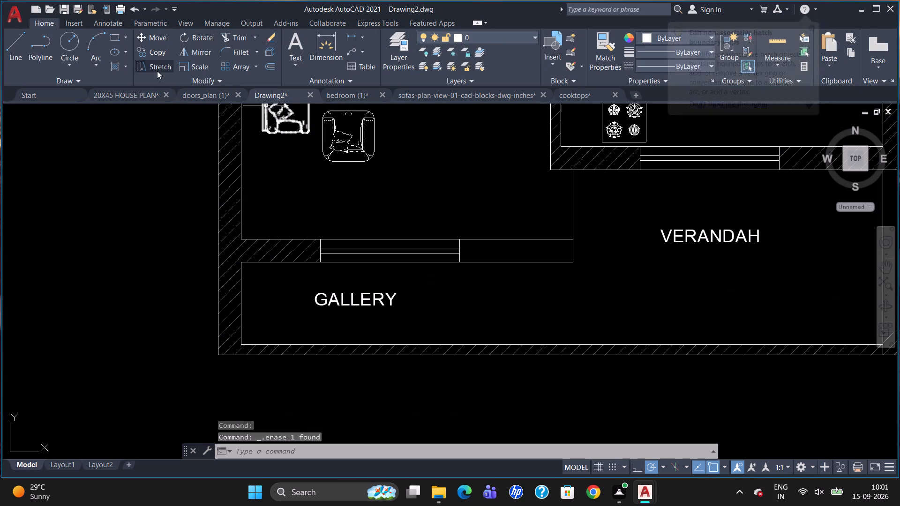
Hatch only the wall piece between the GALLERY window and the VERANDAH in colour 99,100,102.
click(127, 67)
click(129, 83)
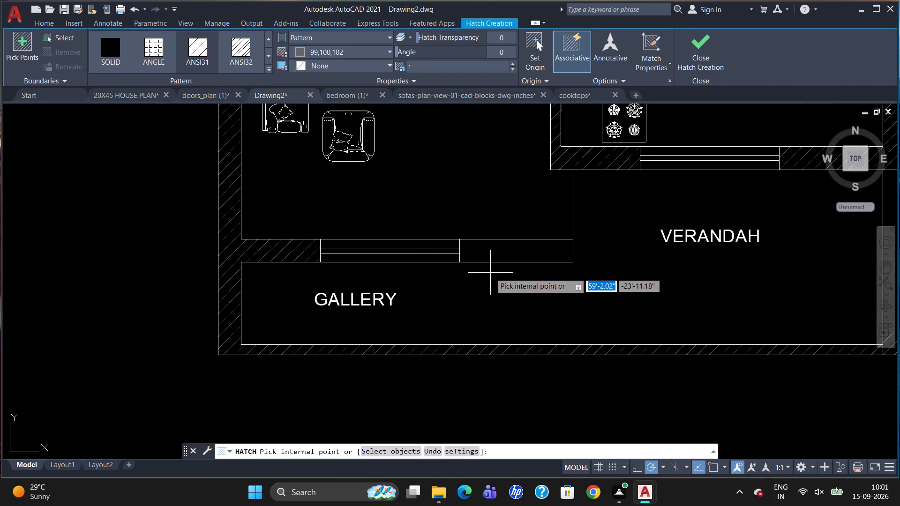
click(505, 251)
key(Escape)
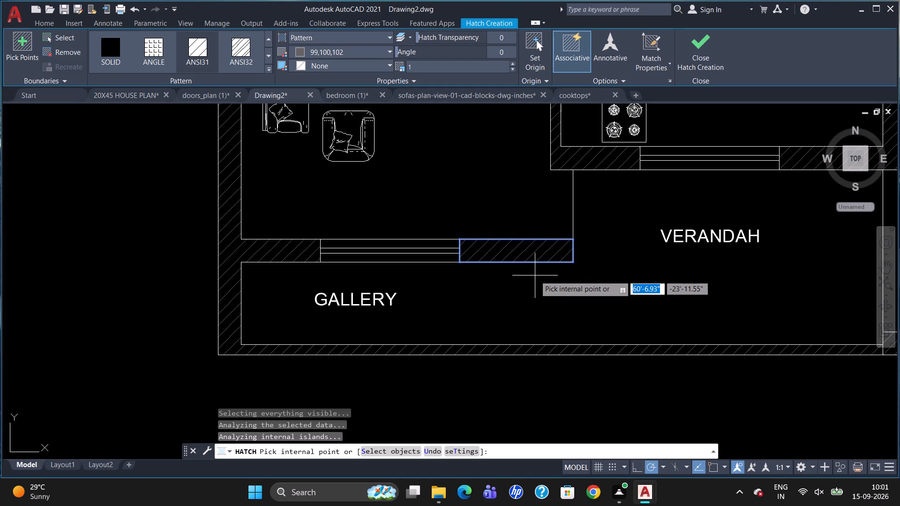
key(Escape)
Look over the wall hatching and window symbols across the whole floor plan.
scroll(501, 246, down, 1)
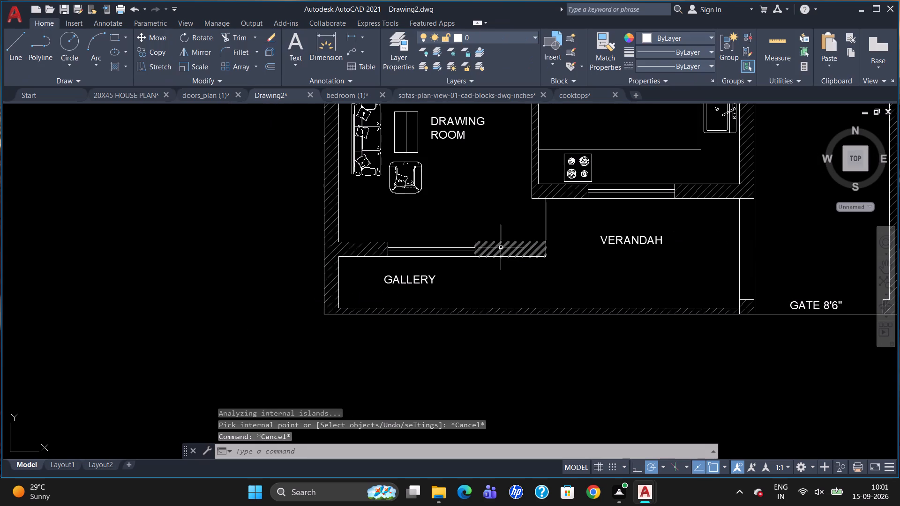
scroll(502, 252, down, 1)
scroll(592, 278, down, 1)
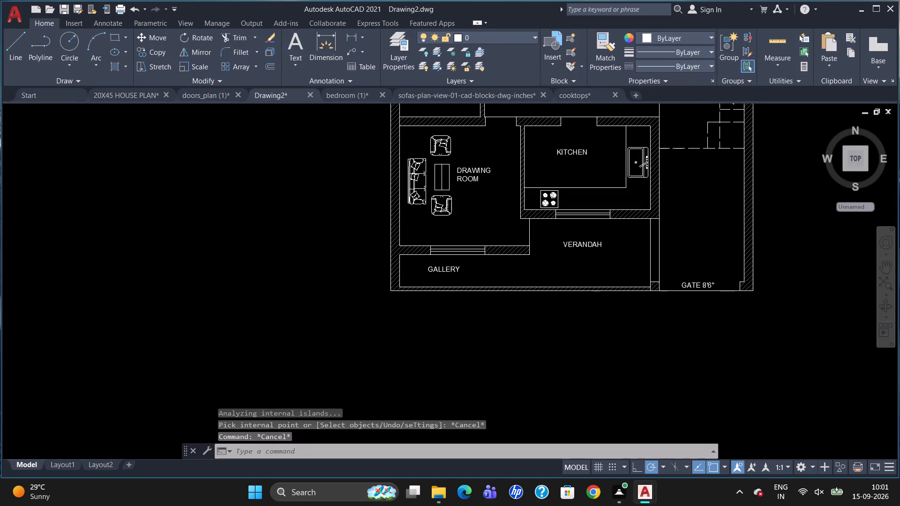
scroll(743, 231, up, 1)
scroll(724, 255, down, 1)
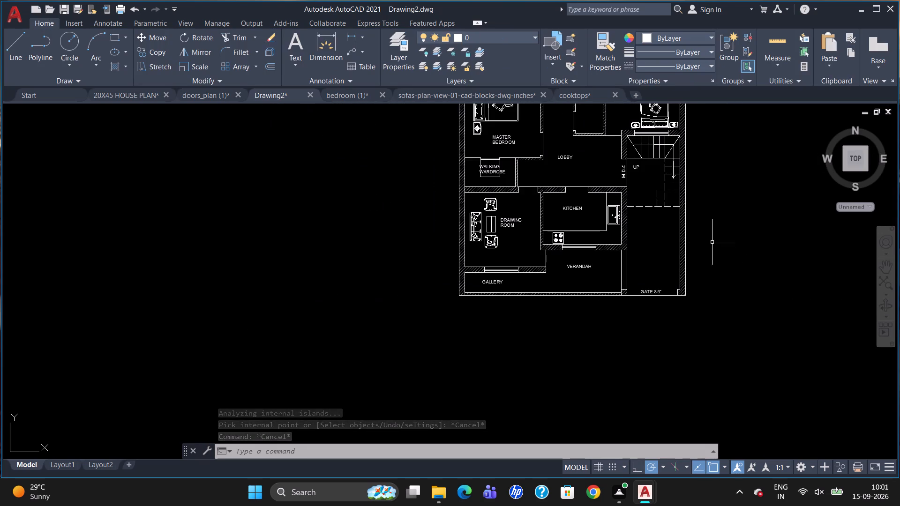
scroll(659, 145, up, 2)
scroll(629, 252, down, 2)
scroll(657, 109, up, 2)
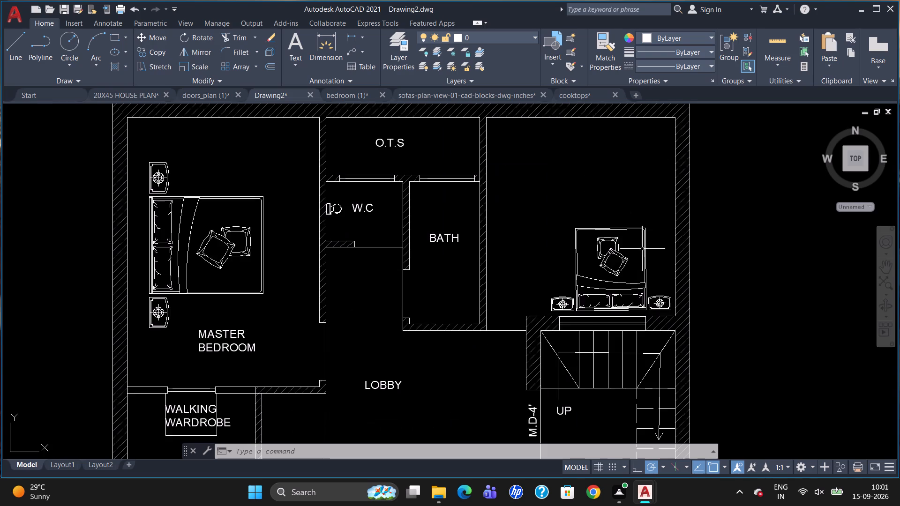
scroll(645, 264, down, 2)
scroll(633, 189, up, 1)
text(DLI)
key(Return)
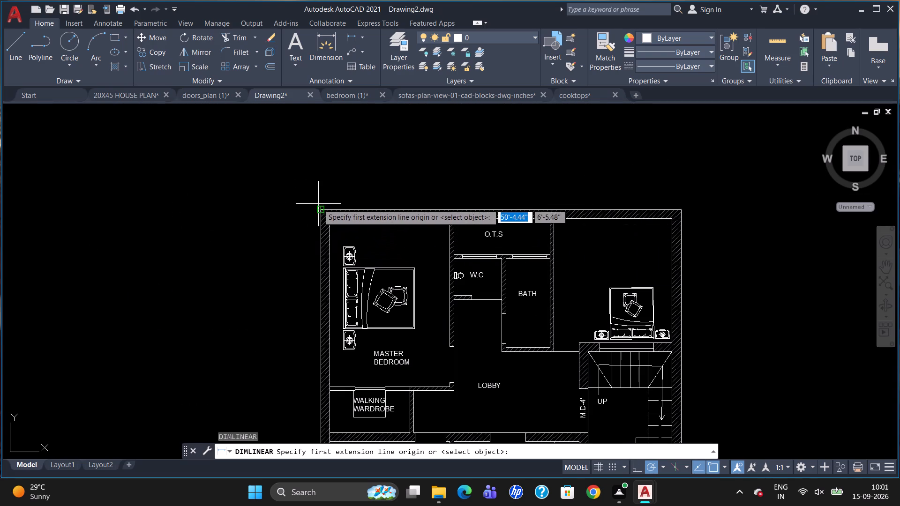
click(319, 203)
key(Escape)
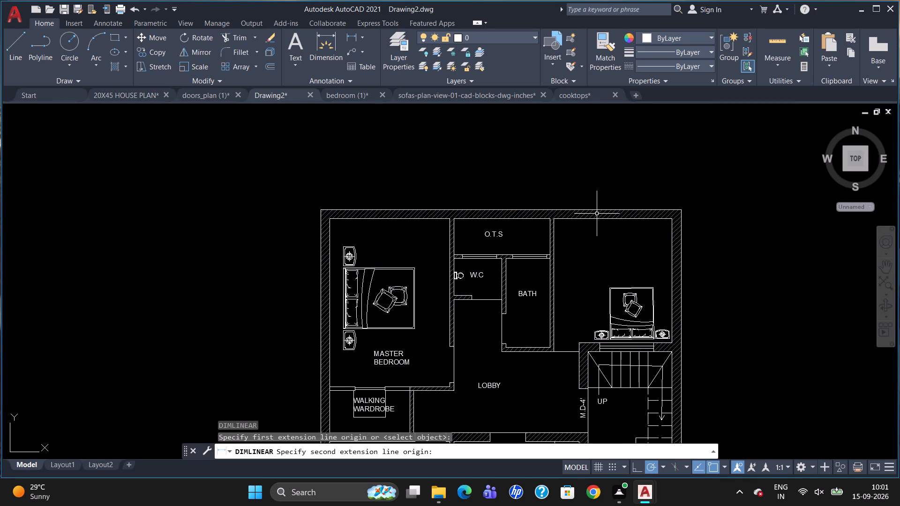
Add a linear dimension for the plan's overall width, placed about 1'-6" above the wall over MASTER BEDROOM and O.T.S.
text(DLI)
key(Return)
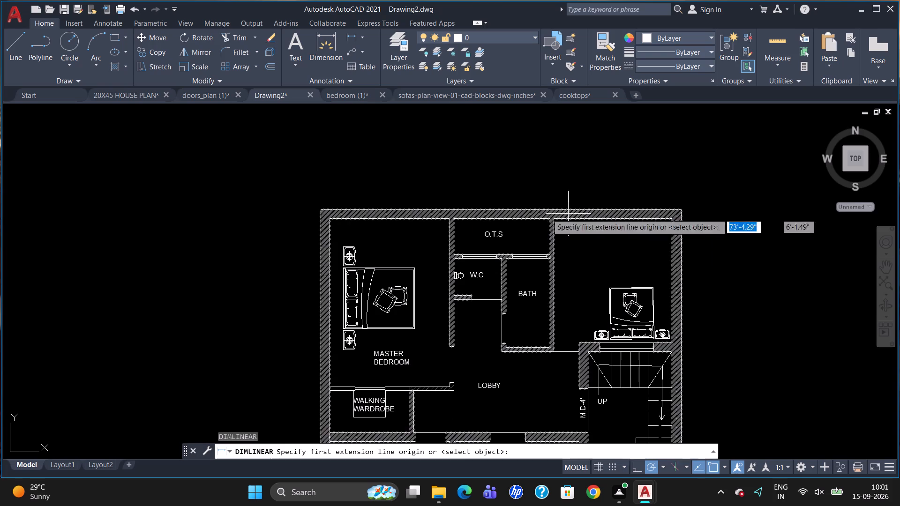
click(320, 210)
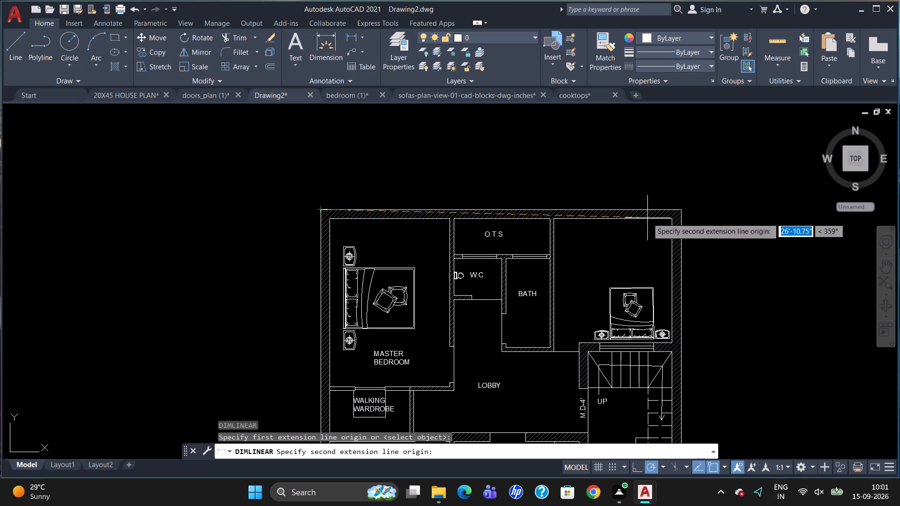
click(680, 209)
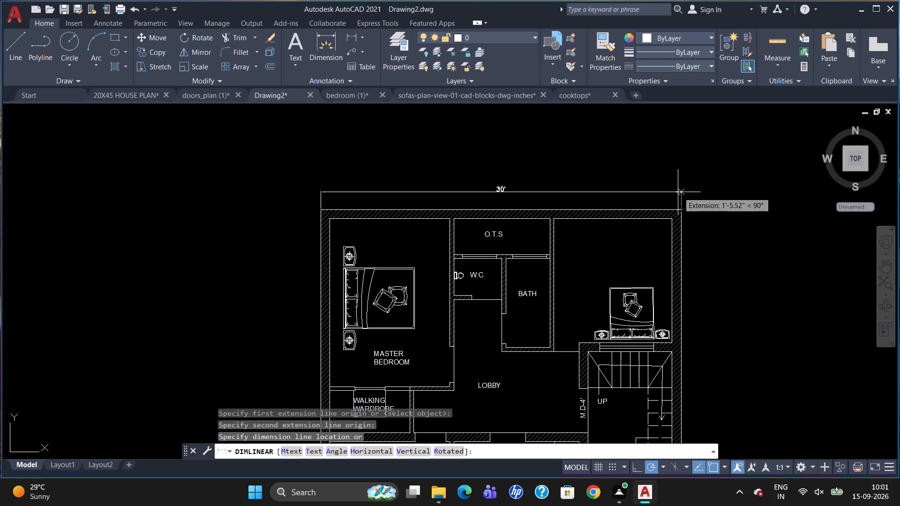
click(677, 190)
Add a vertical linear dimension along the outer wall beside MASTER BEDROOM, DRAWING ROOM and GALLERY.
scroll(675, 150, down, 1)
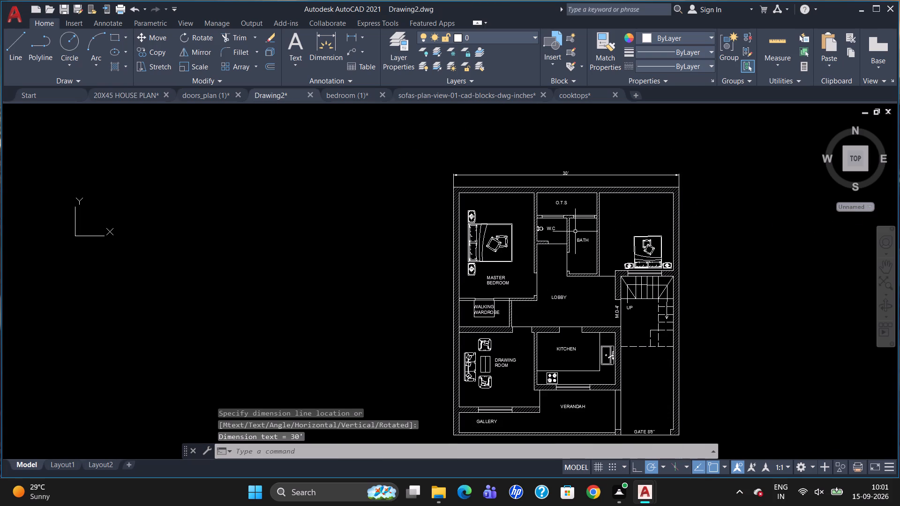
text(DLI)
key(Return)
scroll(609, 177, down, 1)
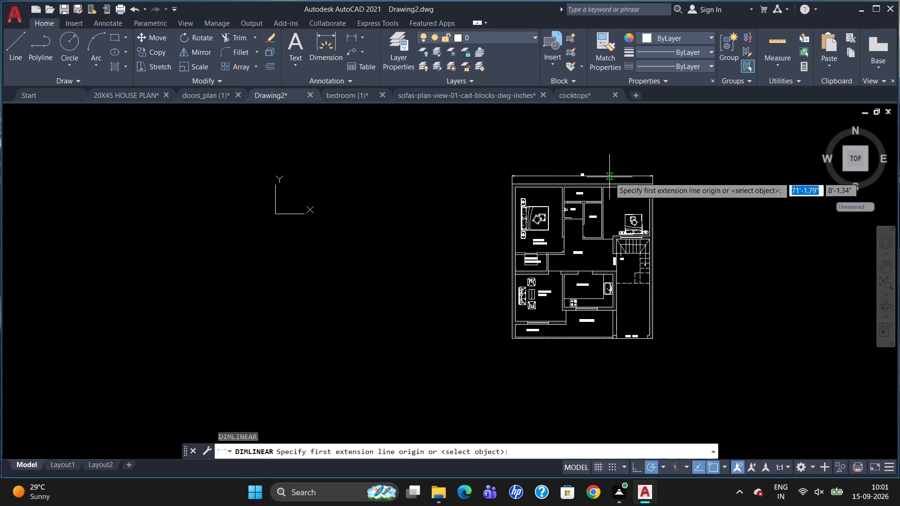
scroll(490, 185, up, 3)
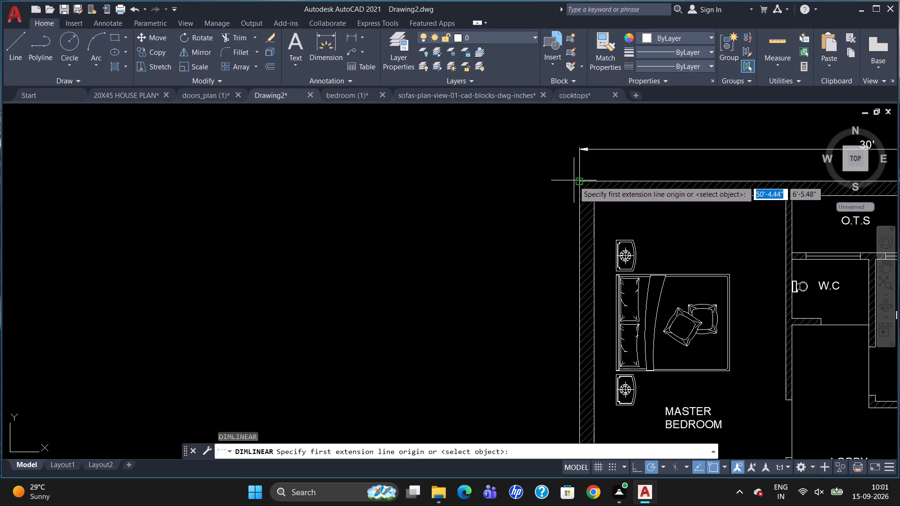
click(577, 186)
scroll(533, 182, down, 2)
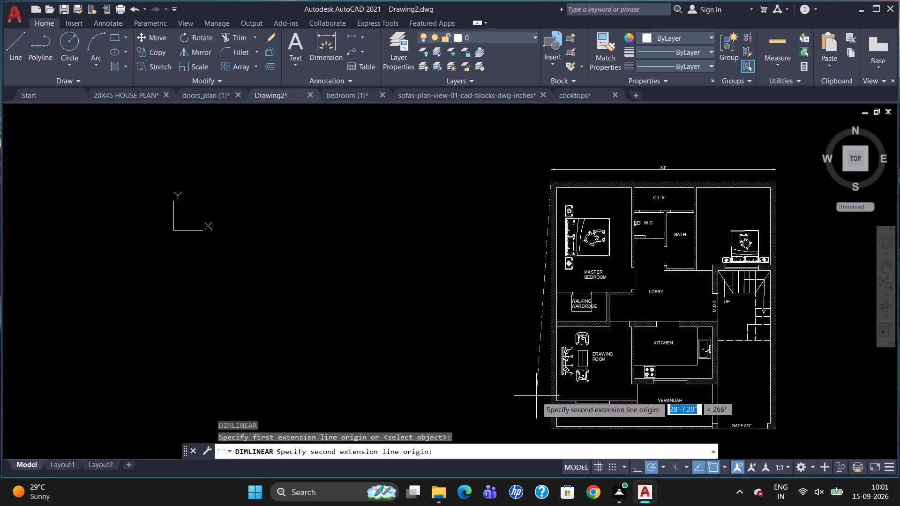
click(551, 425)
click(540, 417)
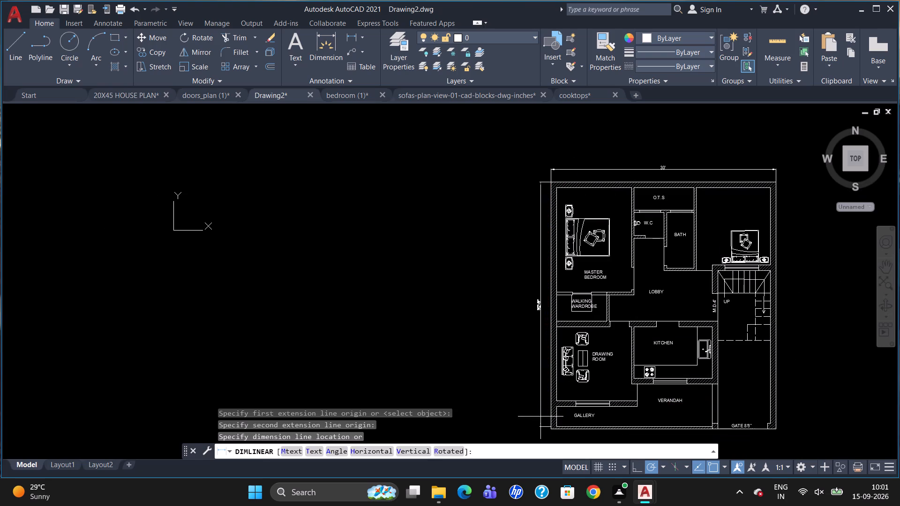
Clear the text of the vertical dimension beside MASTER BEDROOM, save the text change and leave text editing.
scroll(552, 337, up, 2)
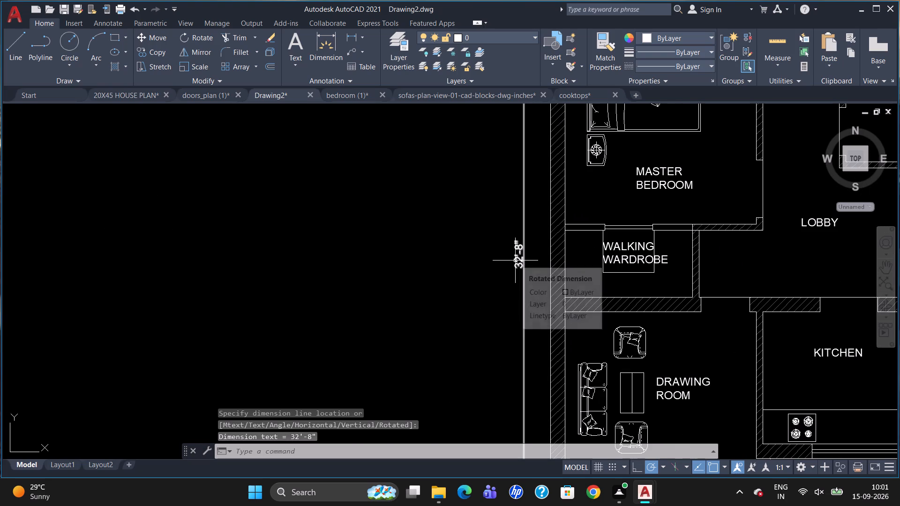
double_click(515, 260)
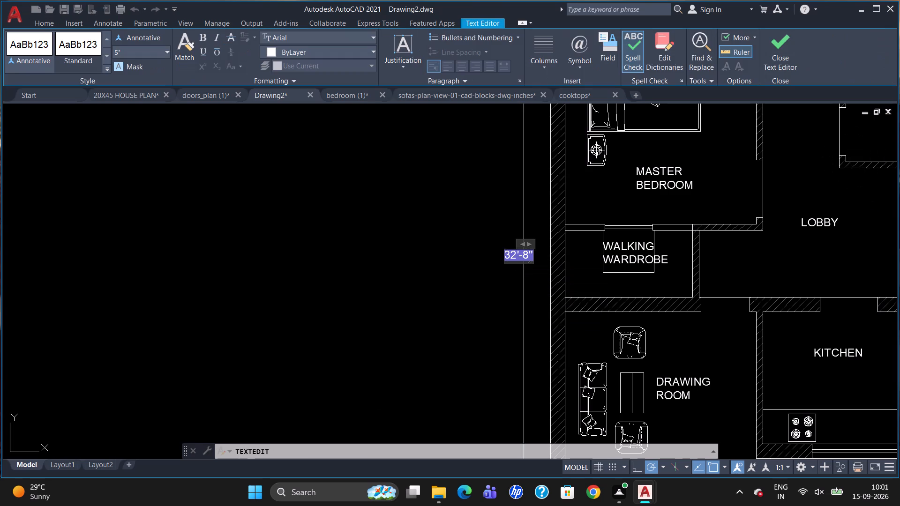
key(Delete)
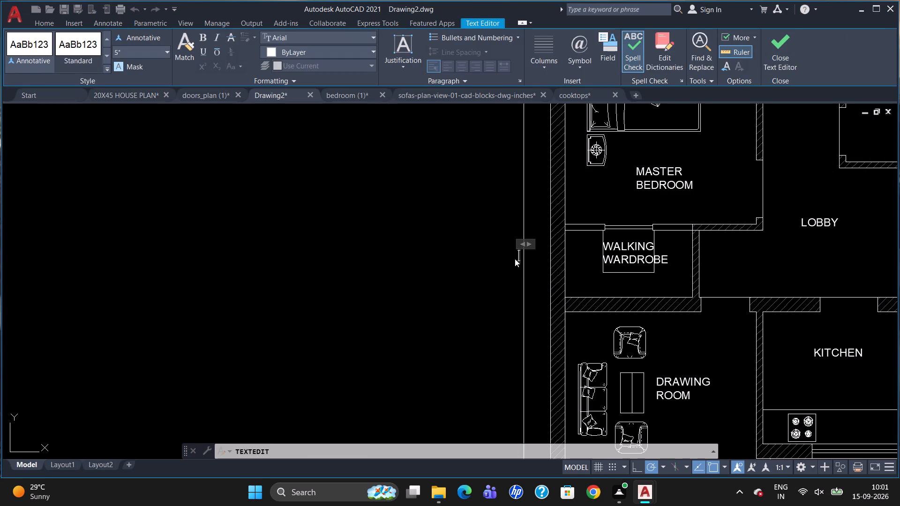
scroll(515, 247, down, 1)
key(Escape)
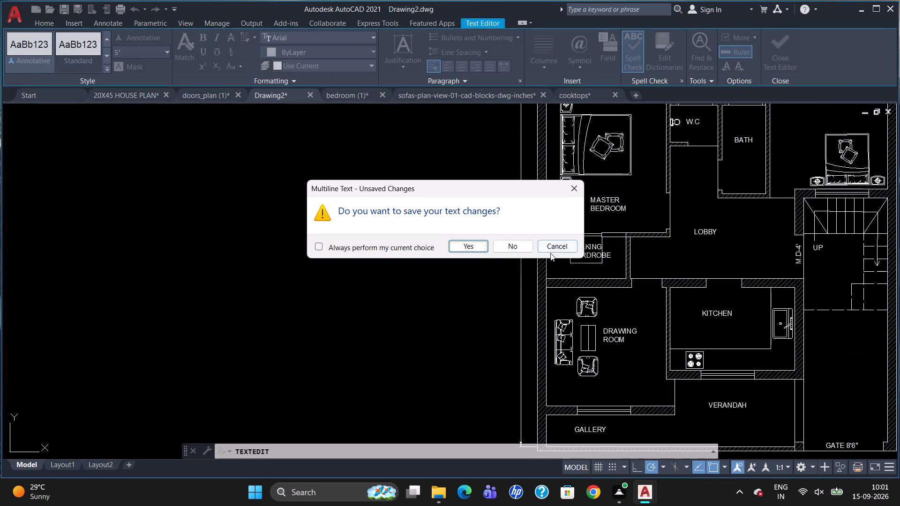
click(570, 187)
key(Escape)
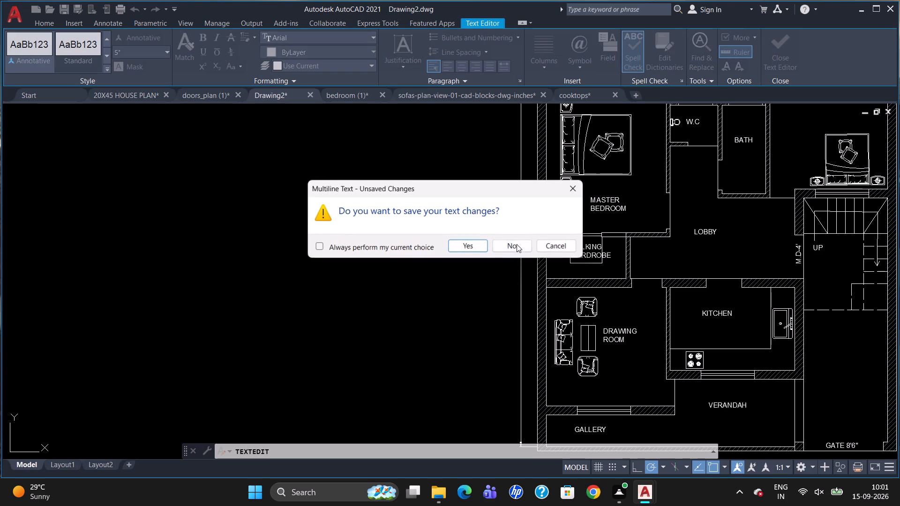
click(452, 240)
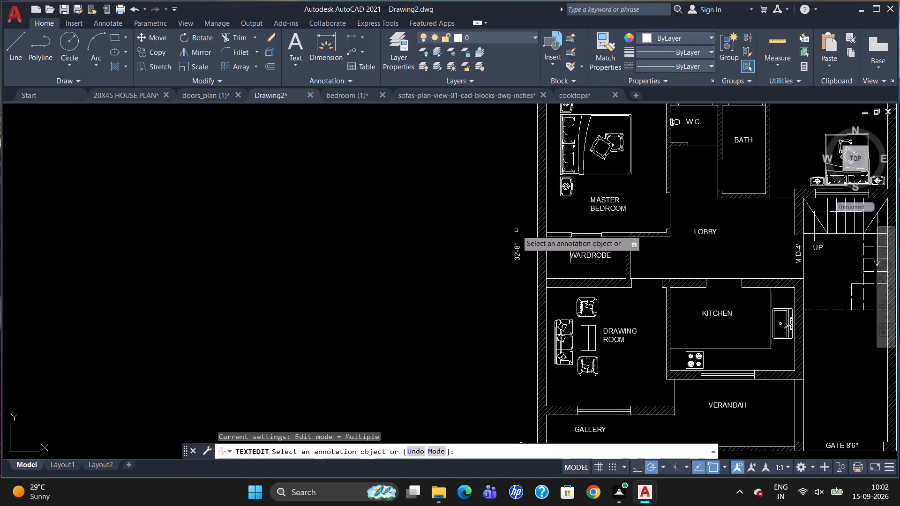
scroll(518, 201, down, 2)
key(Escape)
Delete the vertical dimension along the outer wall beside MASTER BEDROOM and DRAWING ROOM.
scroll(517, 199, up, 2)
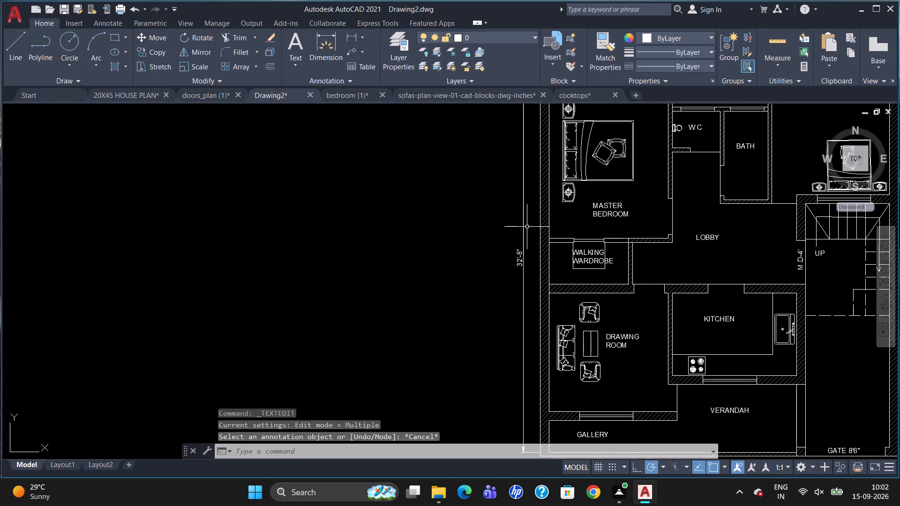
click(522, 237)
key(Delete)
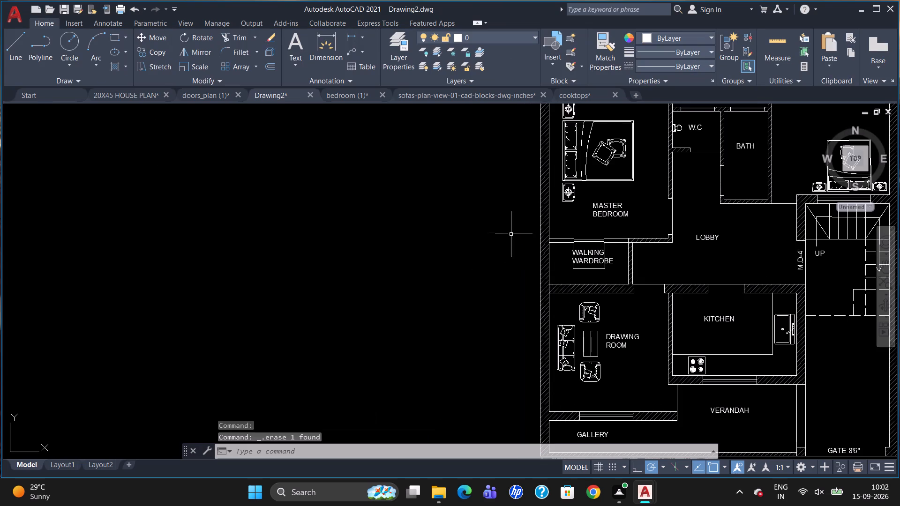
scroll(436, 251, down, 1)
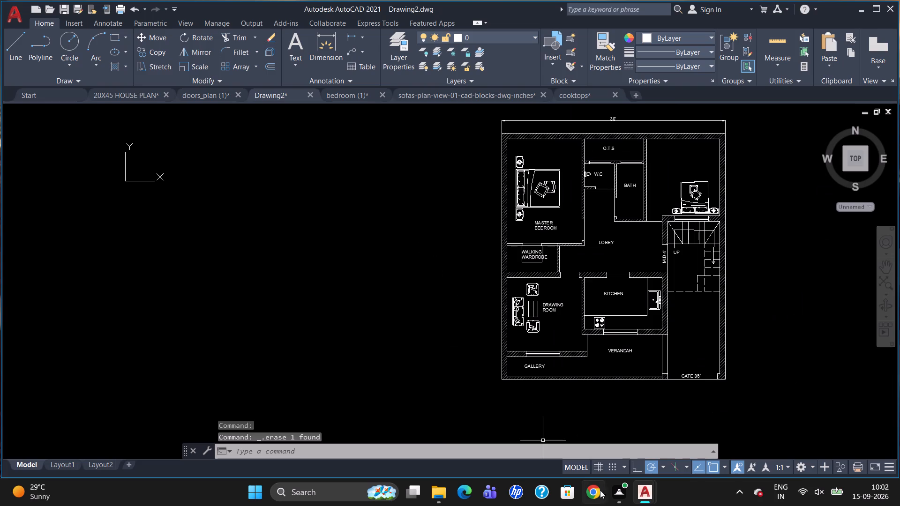
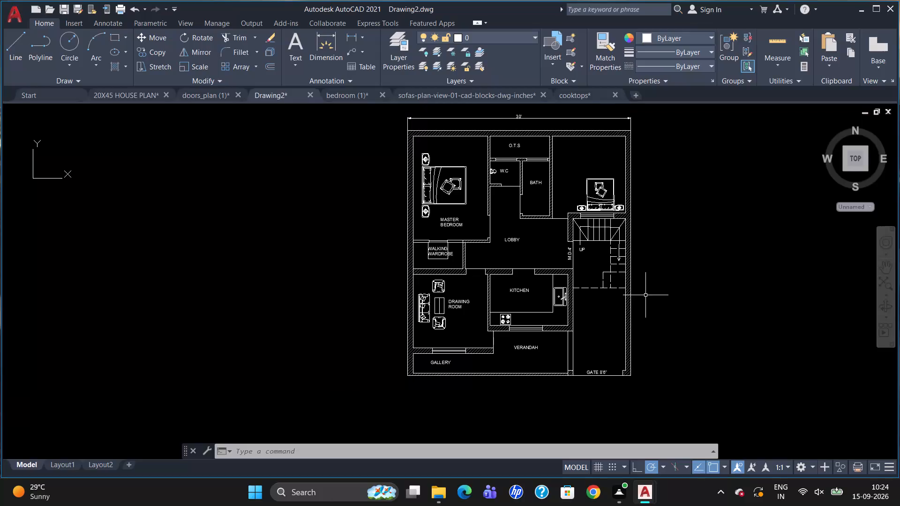
Place the Vehicles - Imperial block from the architectural tool palette in the empty space beside the house plan.
key(ctrl+3)
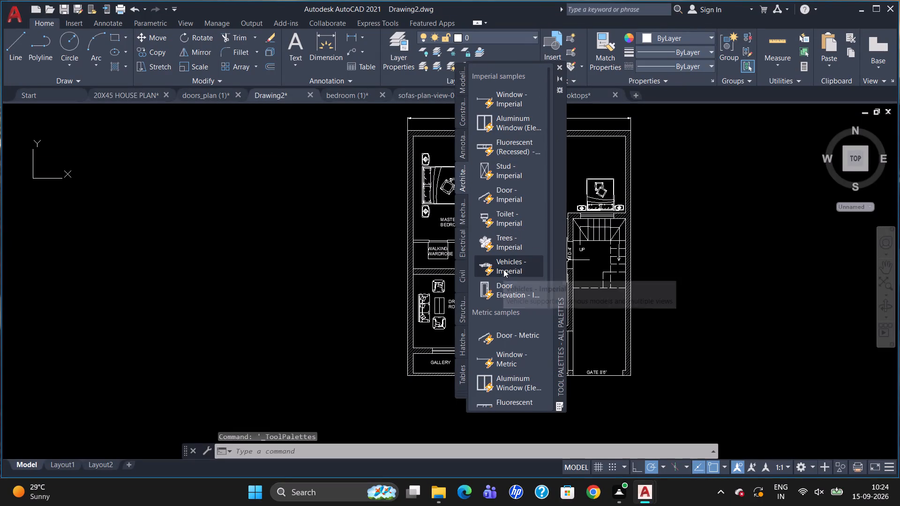
drag(503, 268, 687, 273)
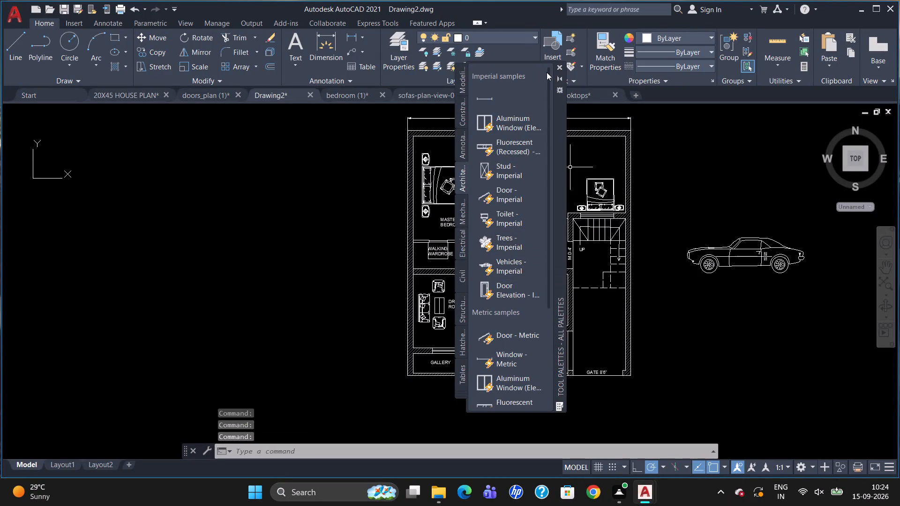
click(561, 67)
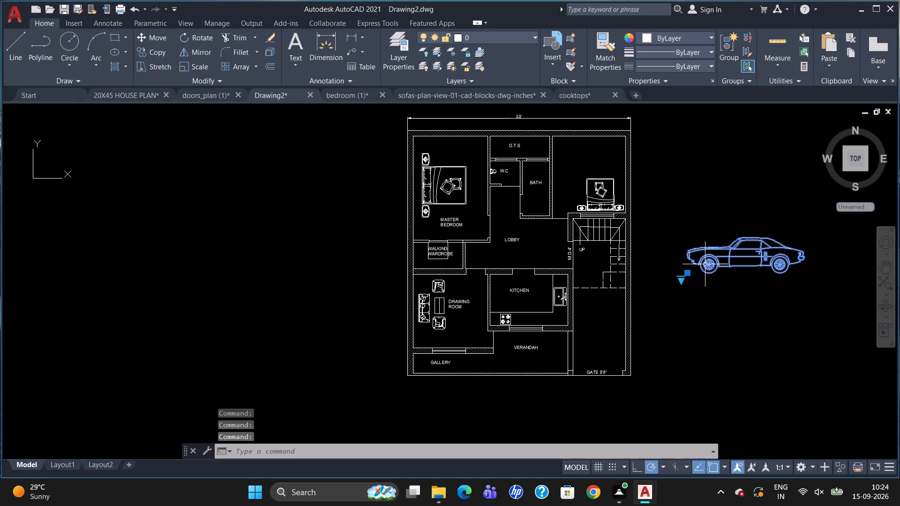
Switch the placed vehicle block to its Sports Car (Top) view.
click(705, 264)
click(680, 280)
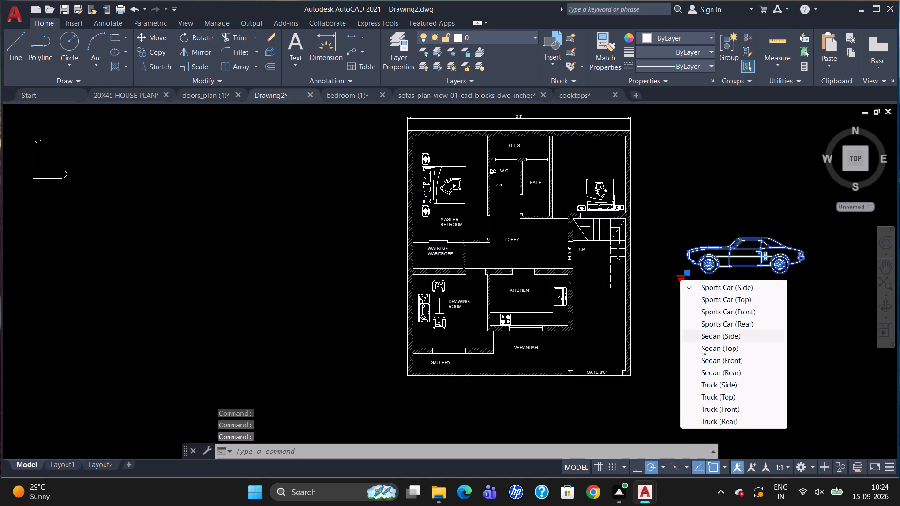
click(718, 356)
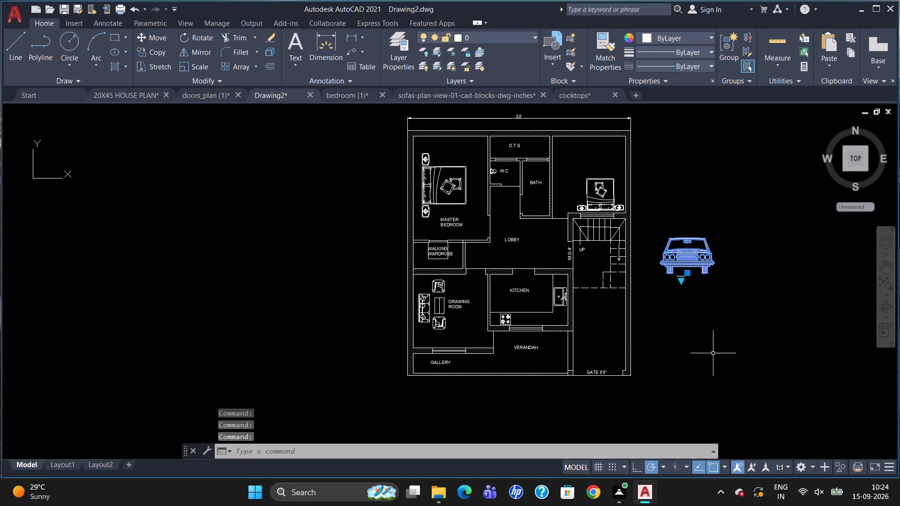
click(680, 281)
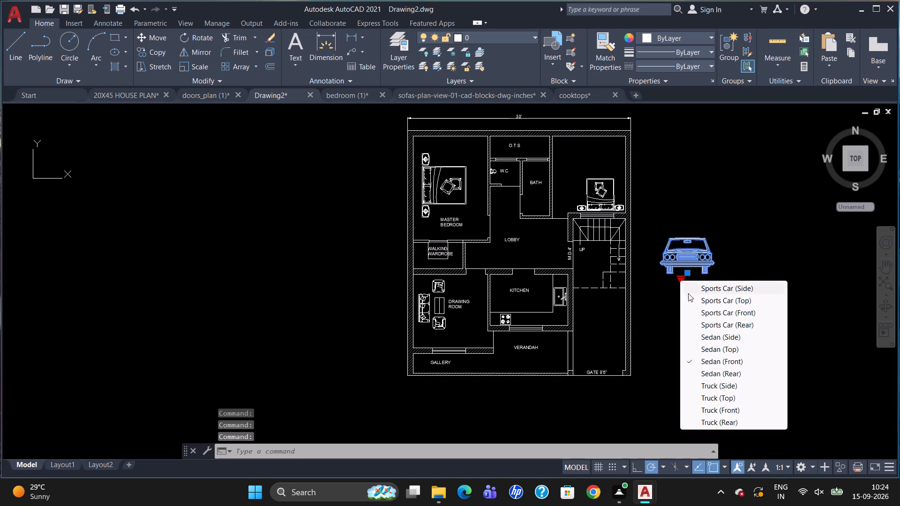
click(696, 293)
click(683, 280)
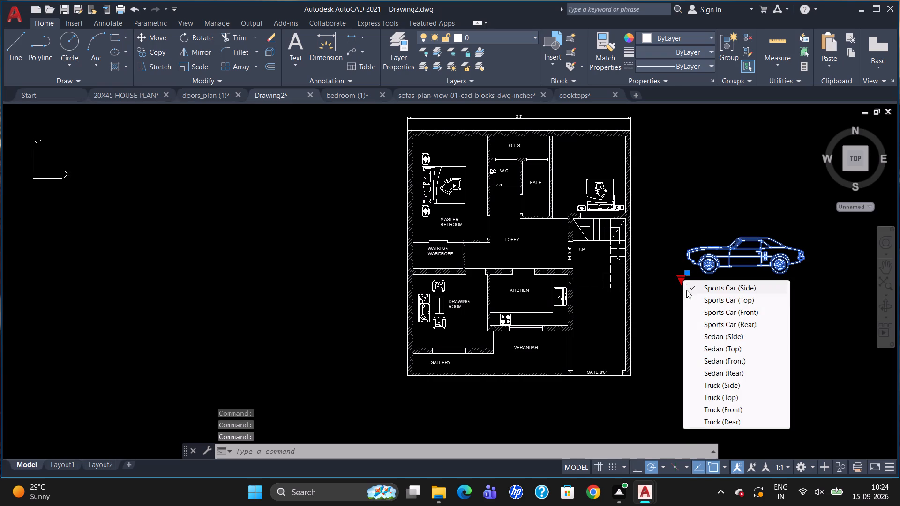
click(695, 304)
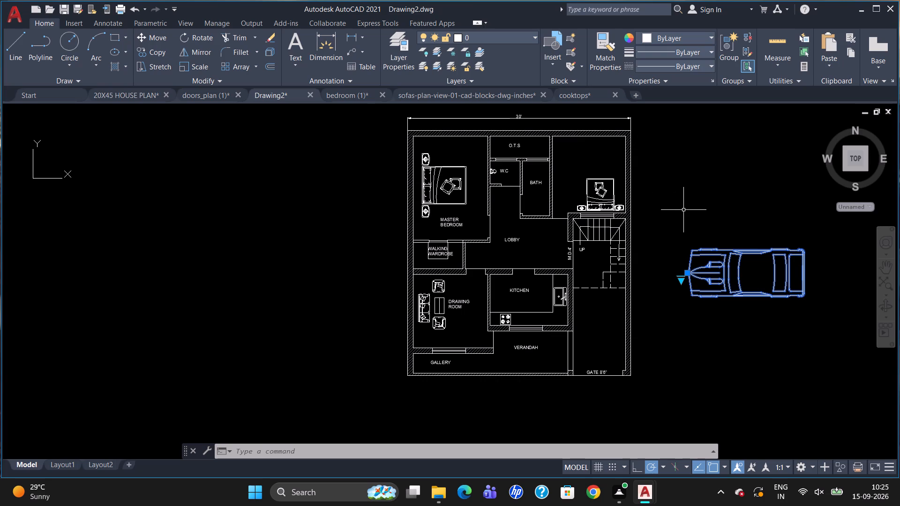
Rotate the car 90° clockwise about its front end so it stands vertically with its nose facing up.
text(RO)
key(Return)
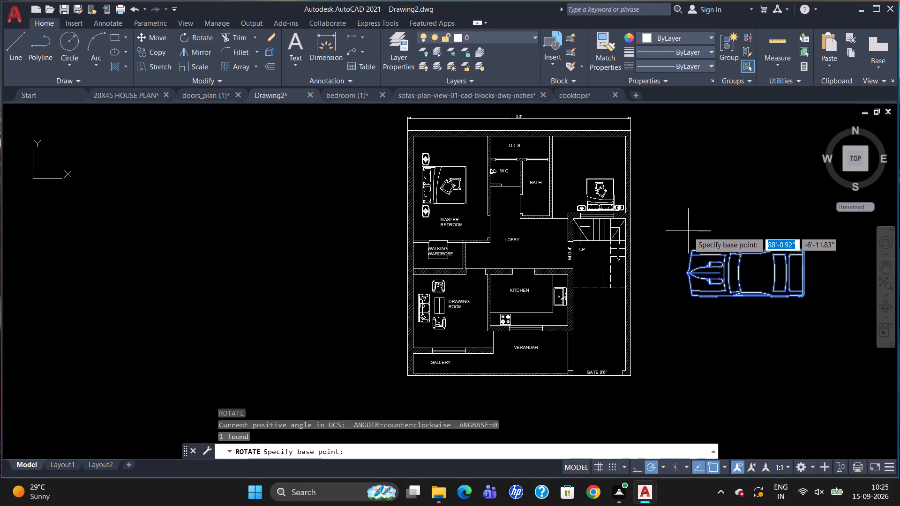
click(691, 279)
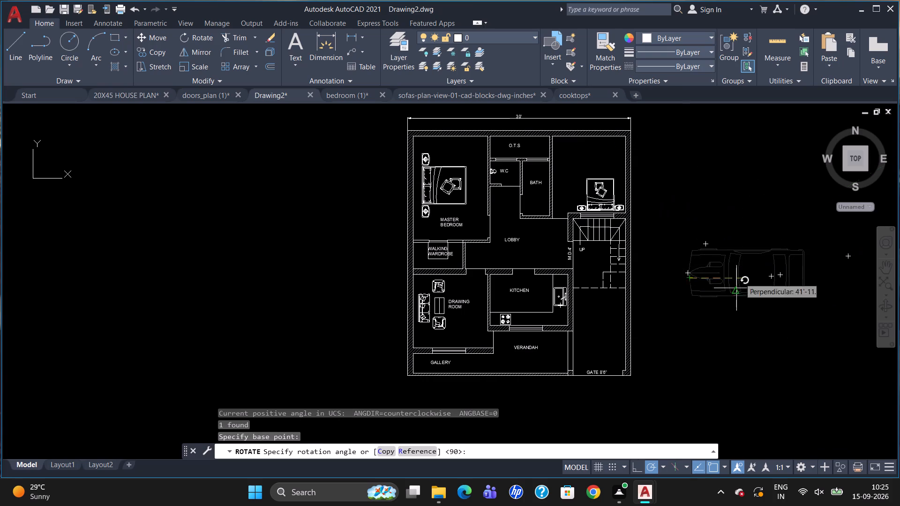
click(686, 360)
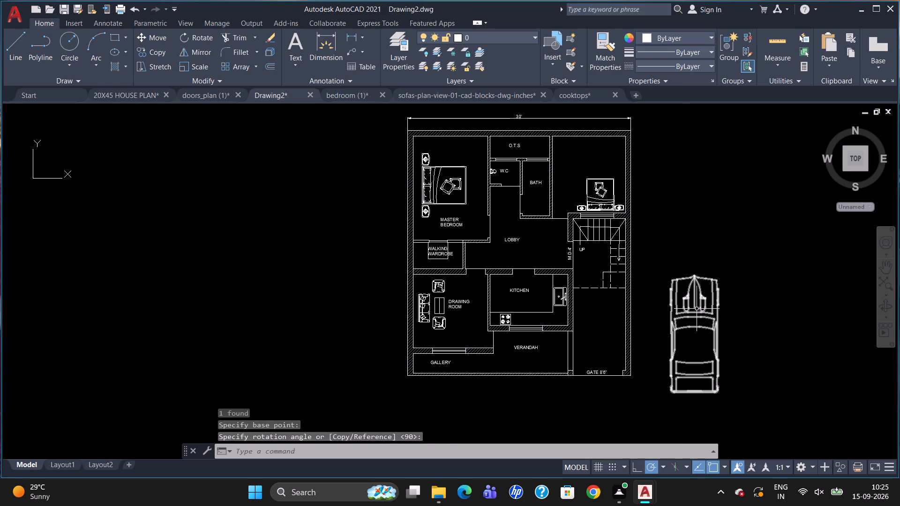
Scale the car down freehand to less than half its size, using its rear corner as base point.
click(697, 308)
click(679, 287)
text(SC)
key(Return)
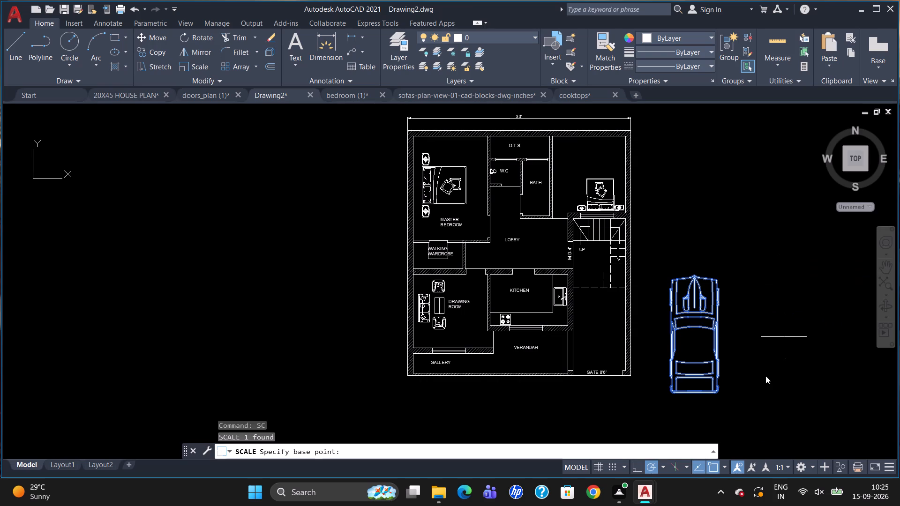
click(715, 391)
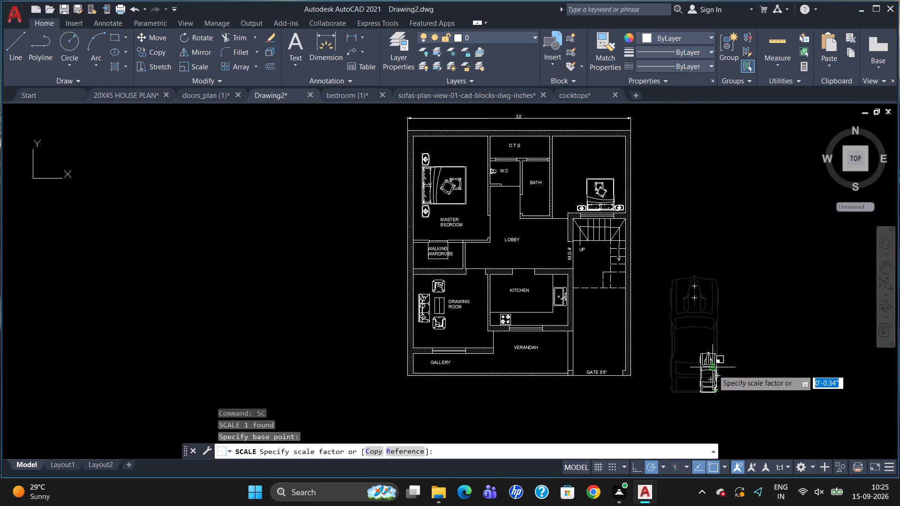
click(713, 365)
click(713, 367)
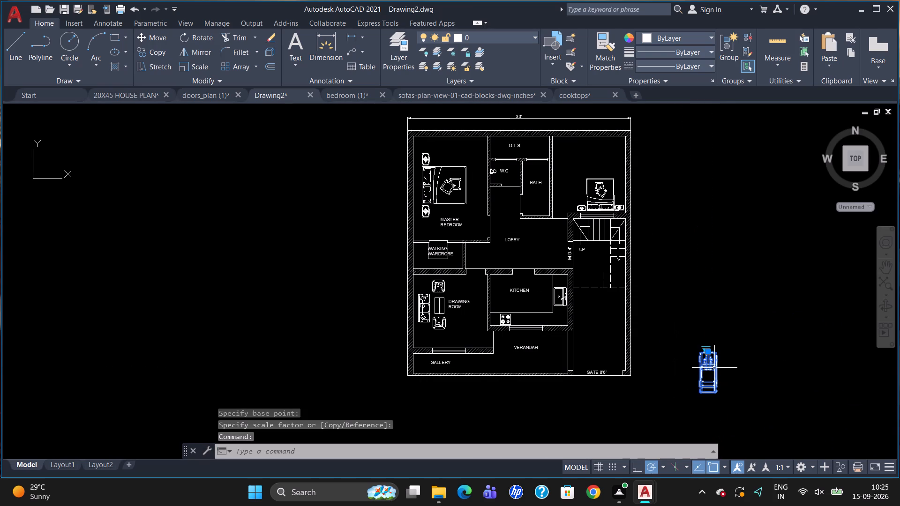
Move the car by its front point into the driveway between the dashed stair line and the gate.
scroll(712, 366, up, 2)
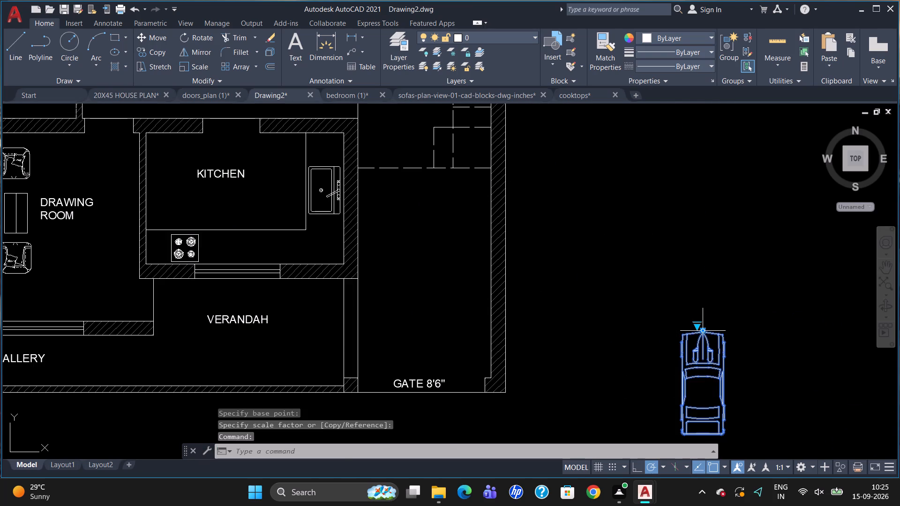
click(705, 332)
scroll(450, 222, up, 1)
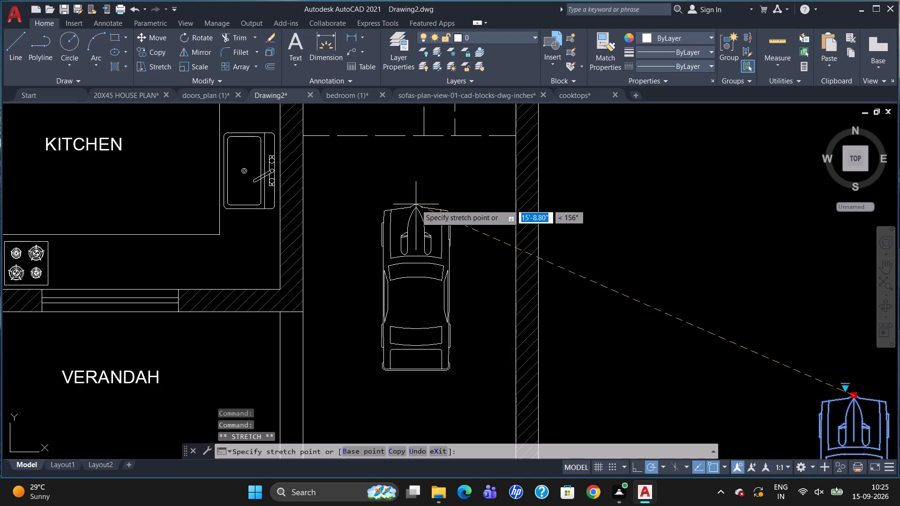
click(416, 204)
key(Escape)
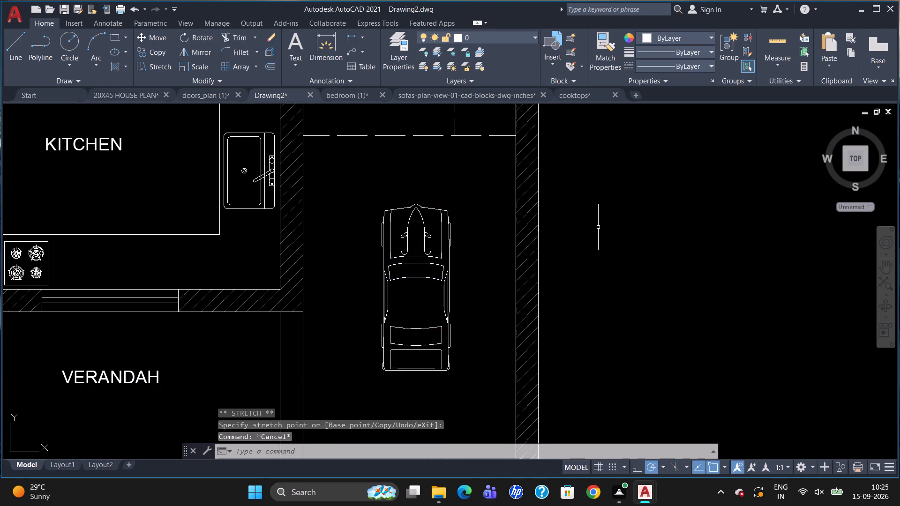
Scale the car up freehand about its rear corner so its nose nearly reaches the dashed stair line.
scroll(598, 228, down, 3)
scroll(563, 255, up, 1)
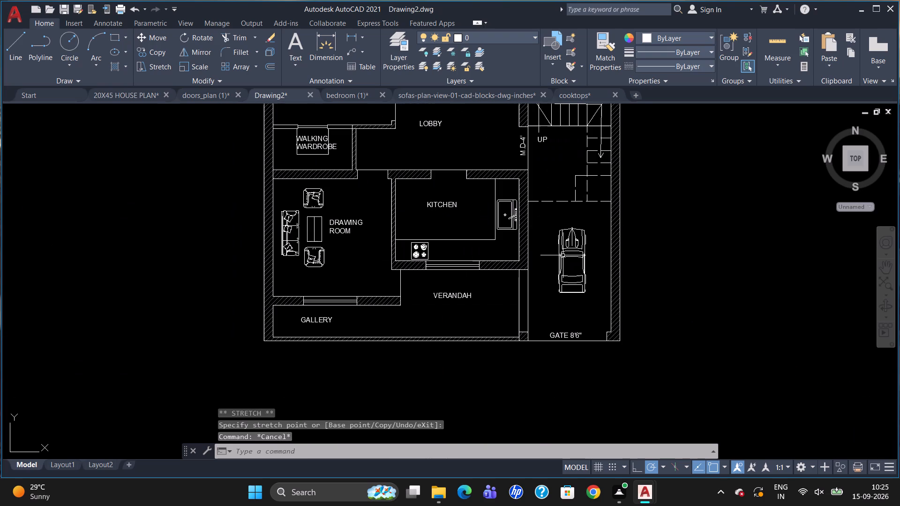
click(573, 242)
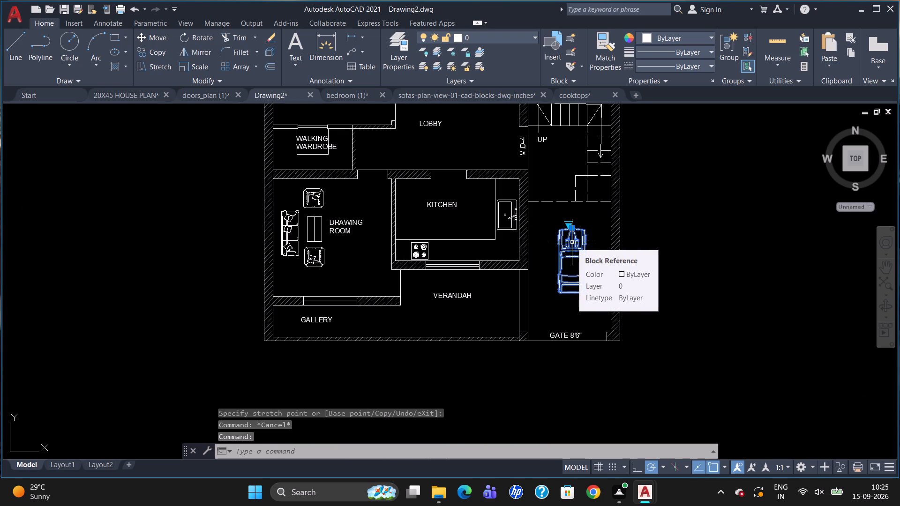
text(SC)
key(Return)
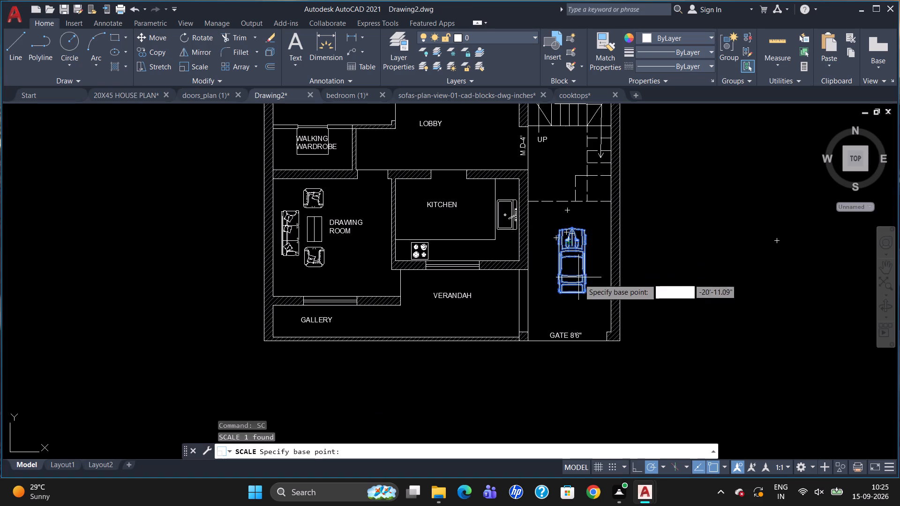
click(585, 291)
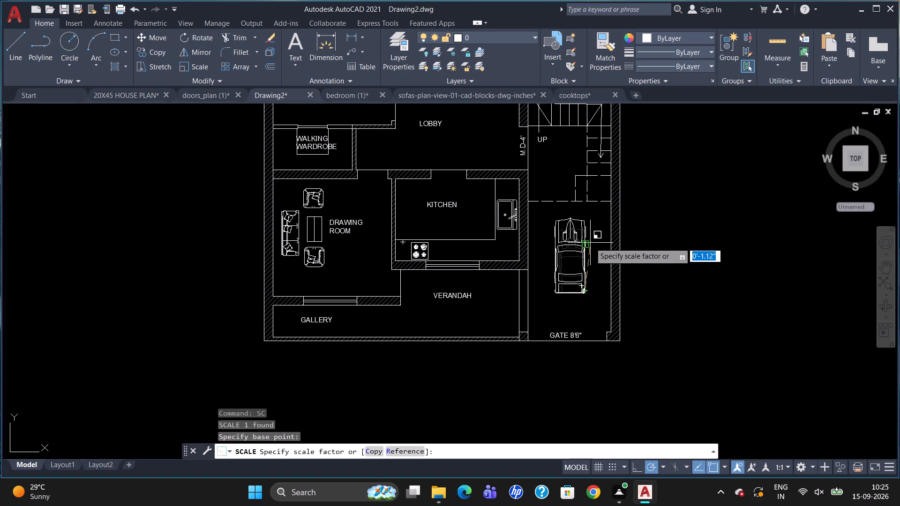
click(590, 234)
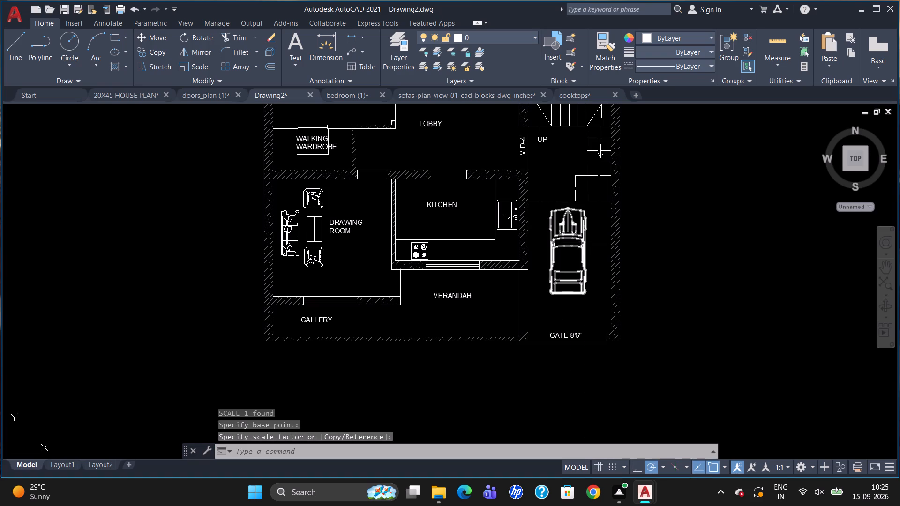
Move the car about 1'-4.5" at 300°, closer to the gate and the outer wall.
click(581, 247)
key(m)
key(Return)
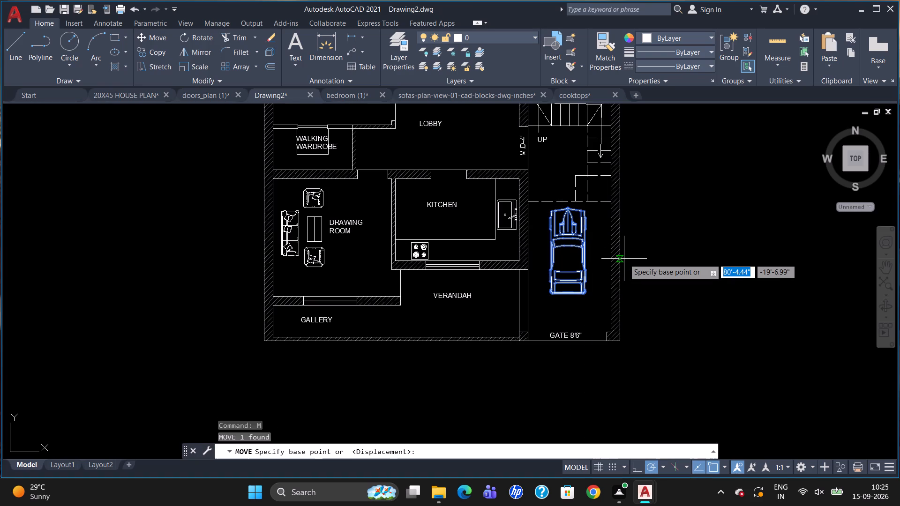
drag(581, 290, 584, 299)
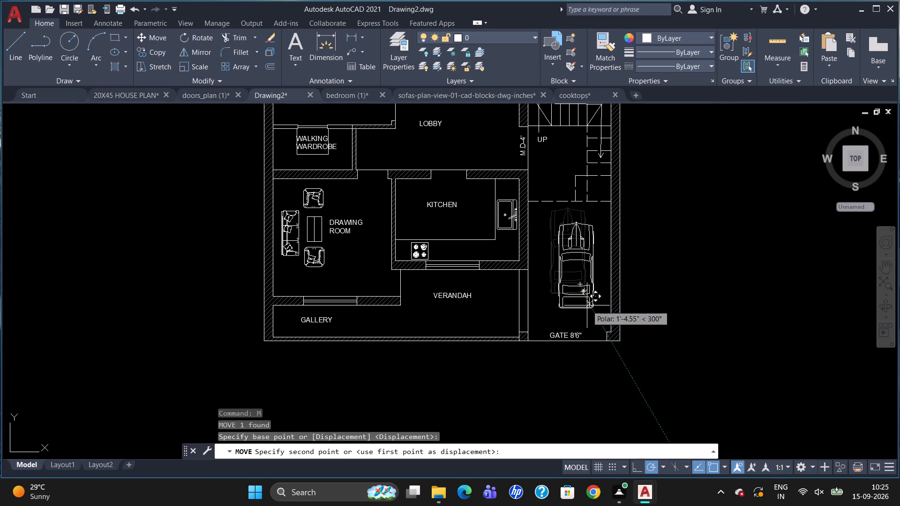
click(587, 305)
Scale the car up again about its rear corner until its nose extends past the dashed stair line.
click(588, 310)
click(587, 302)
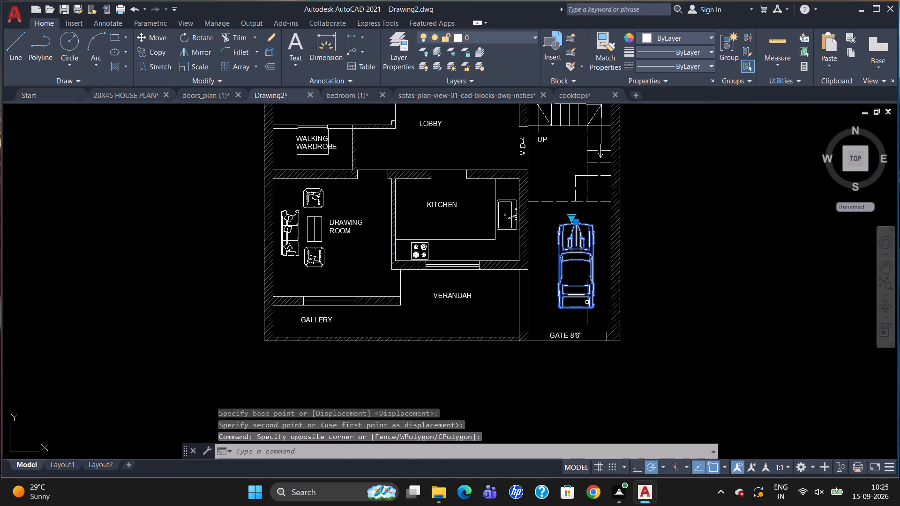
text(SC)
key(Return)
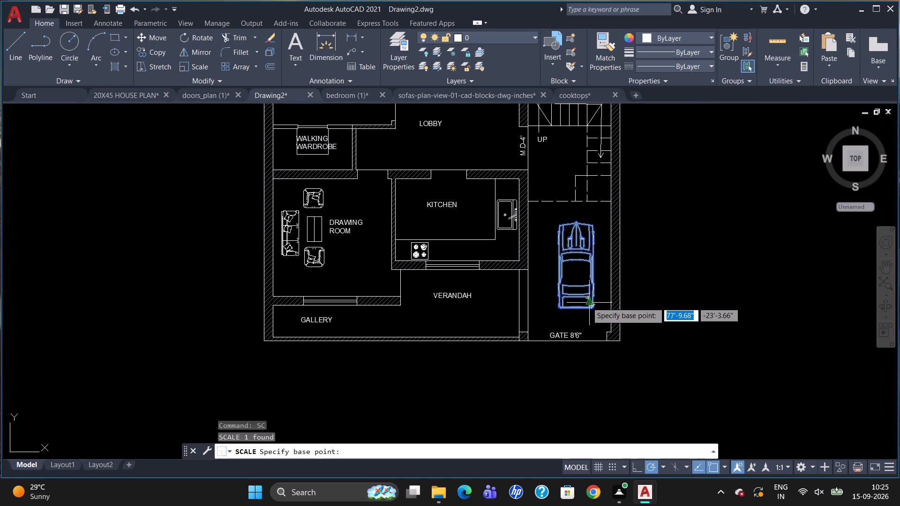
click(590, 308)
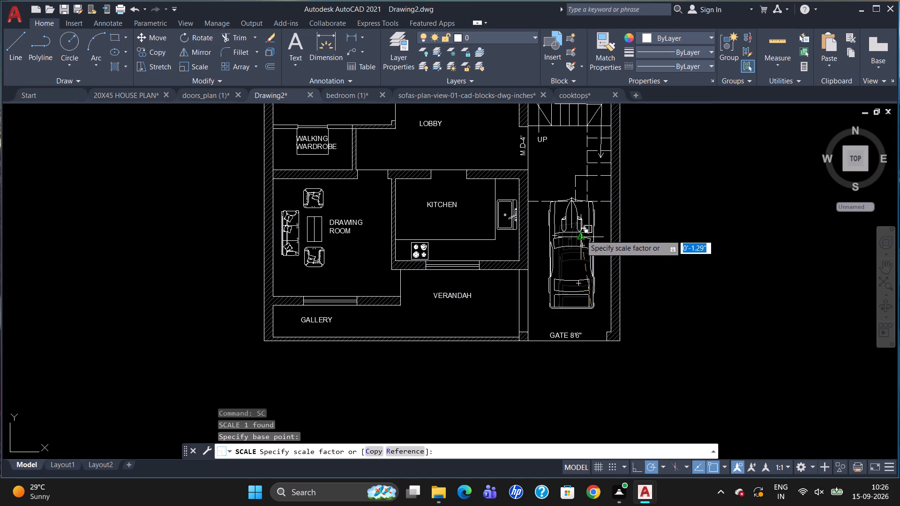
click(582, 228)
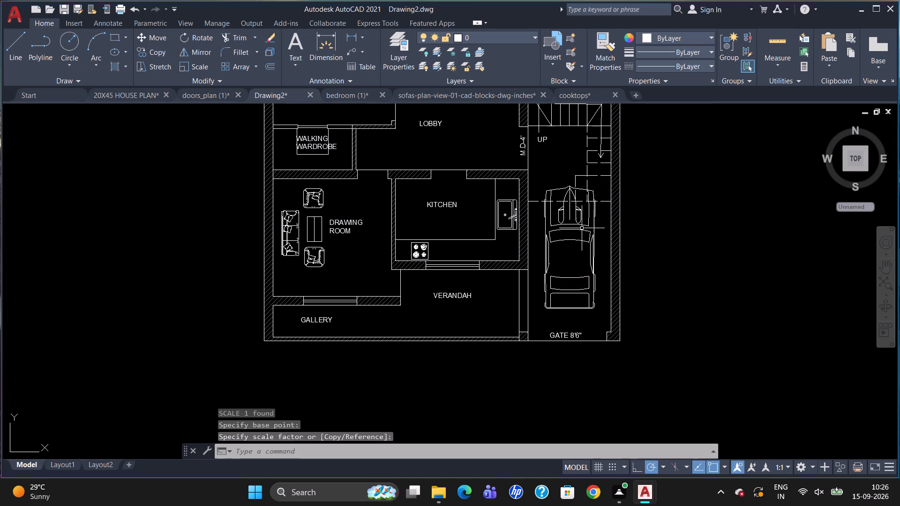
Add the multiline text label PORCH with a 5" text height on the middle of the car.
scroll(574, 242, up, 1)
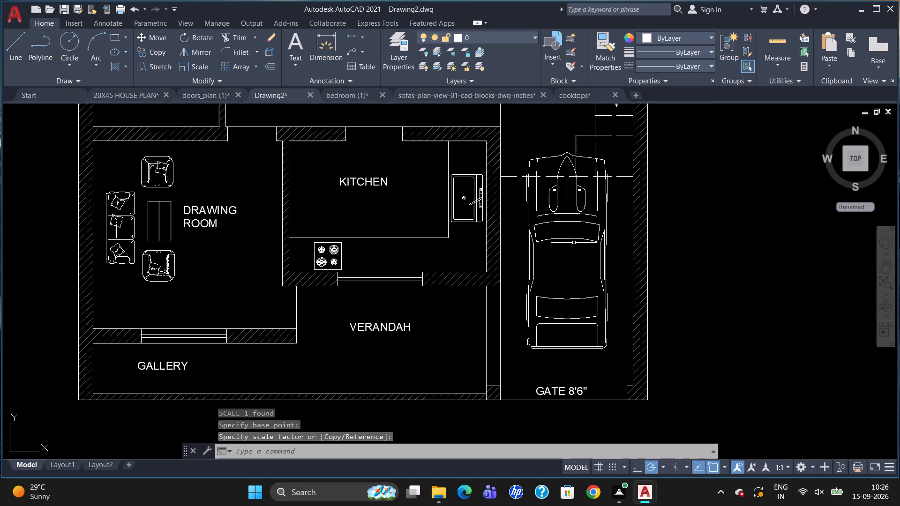
key(t)
key(Return)
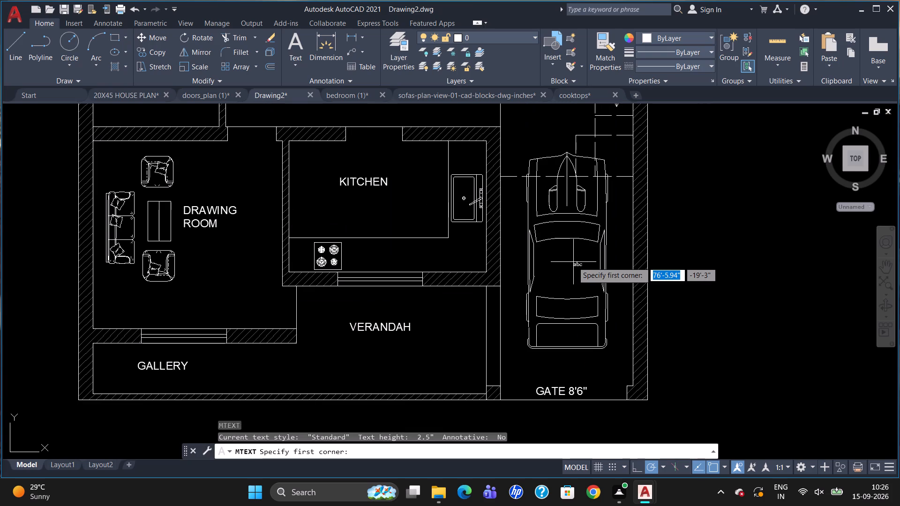
scroll(573, 265, up, 1)
drag(534, 259, 538, 267)
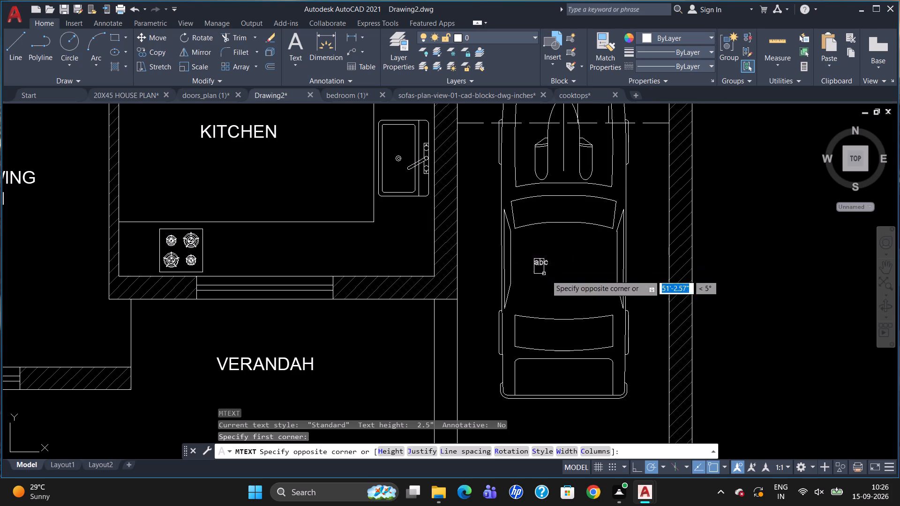
click(590, 277)
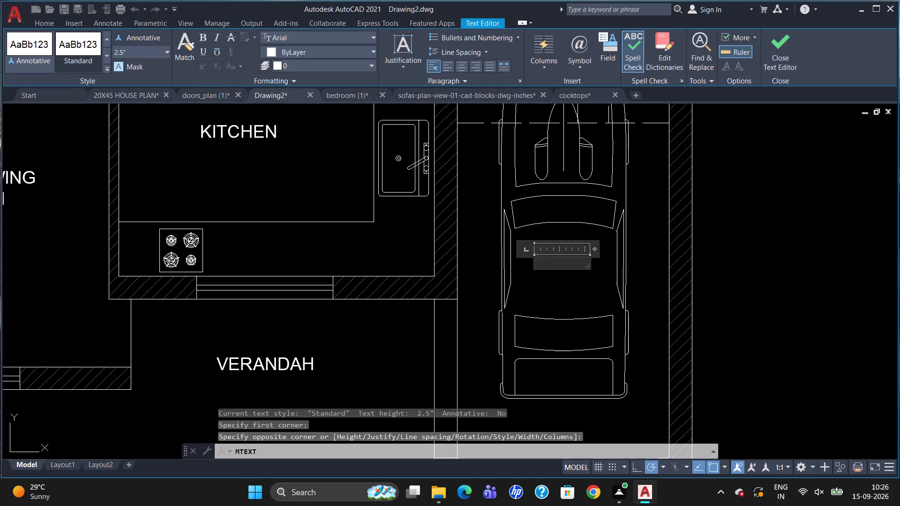
click(155, 52)
key(BackSpace)
key(5)
key(Return)
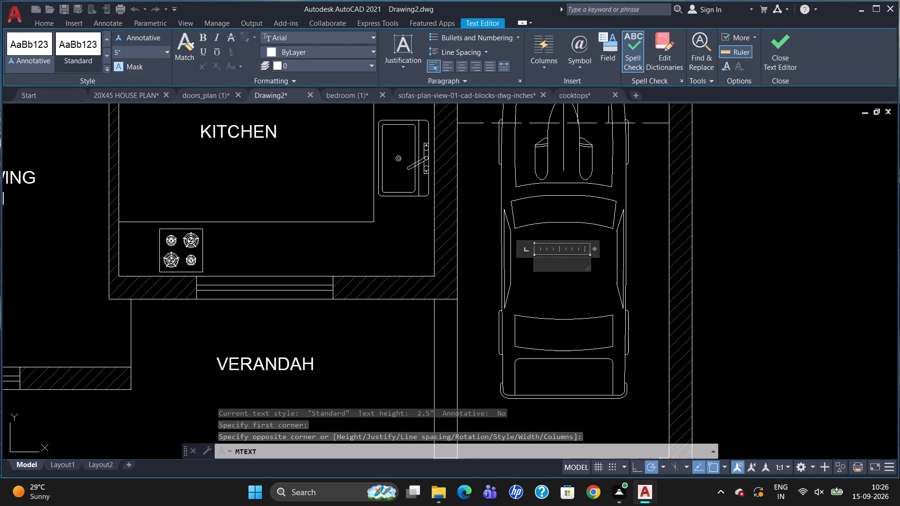
text(PORCH)
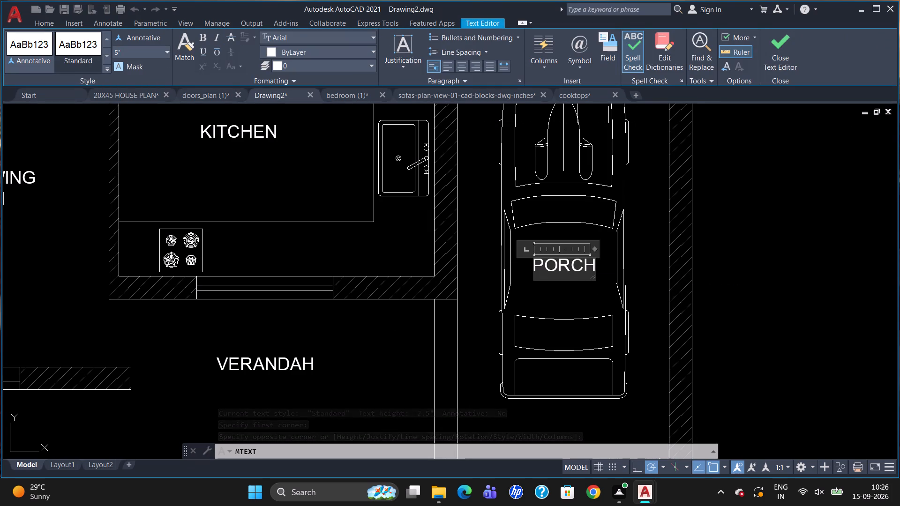
click(444, 434)
scroll(573, 276, down, 3)
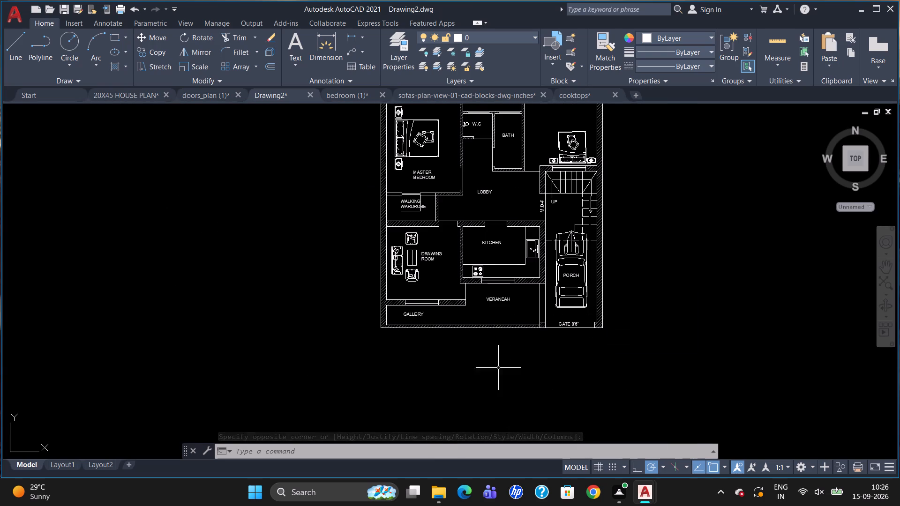
Add the multiline text label ROAD with a 5" text height just outside the front wall, below the verandah.
key(Escape)
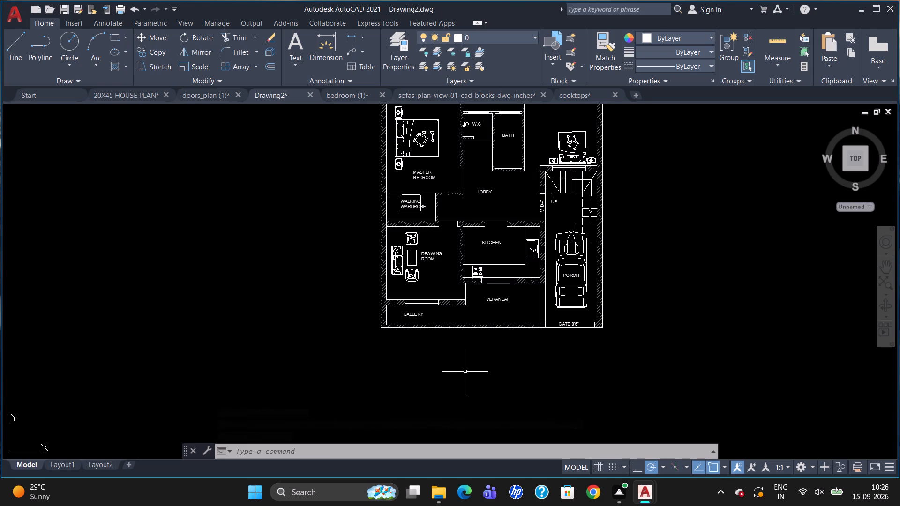
key(t)
key(Return)
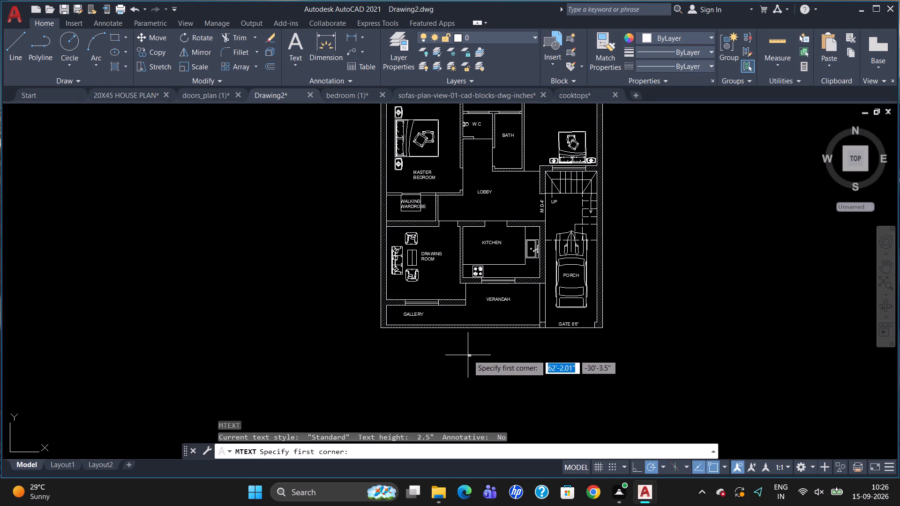
click(463, 351)
click(525, 363)
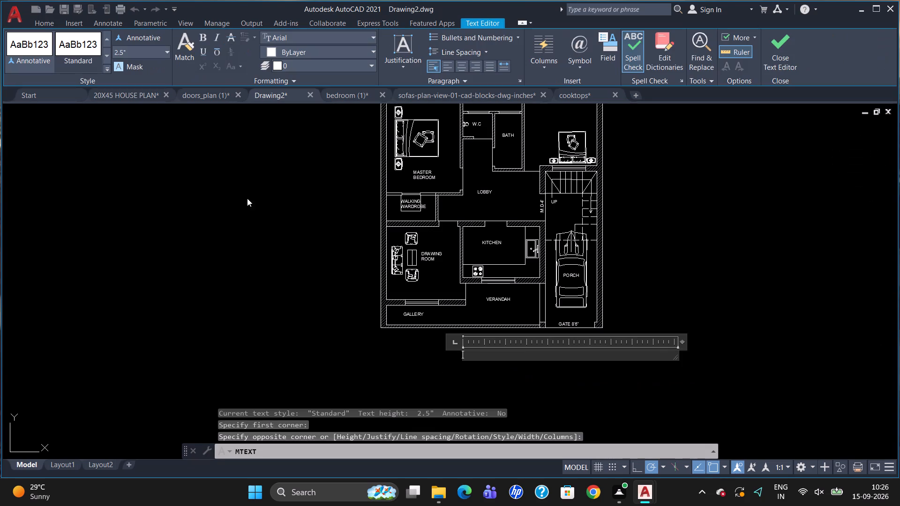
click(145, 52)
key(BackSpace)
key(5)
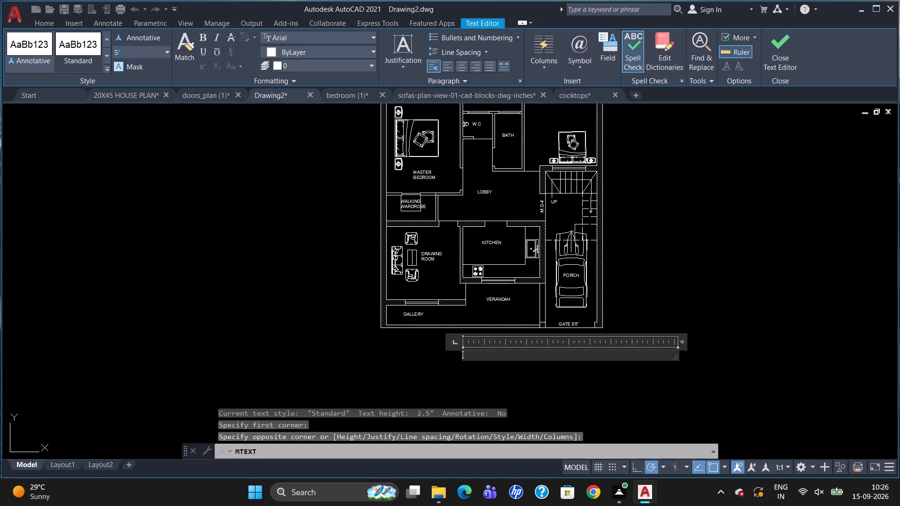
key(Return)
text(ROAD)
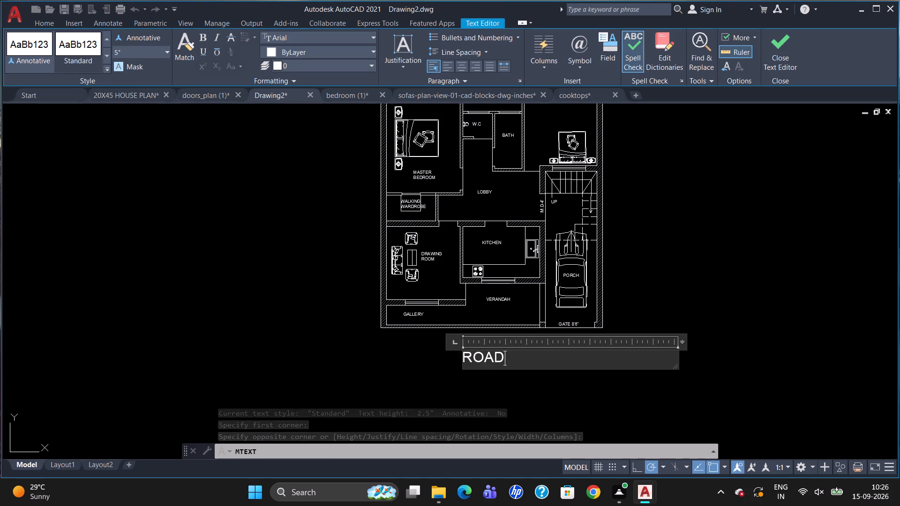
click(322, 316)
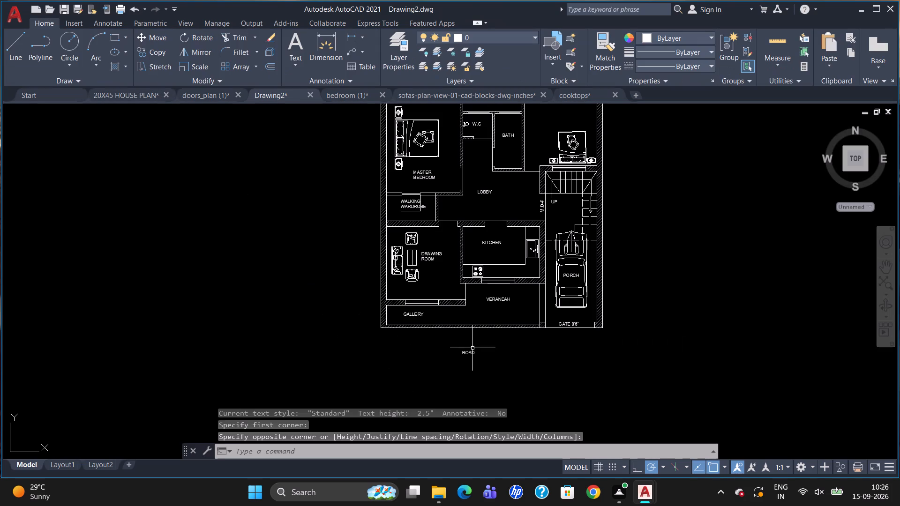
scroll(475, 343, up, 1)
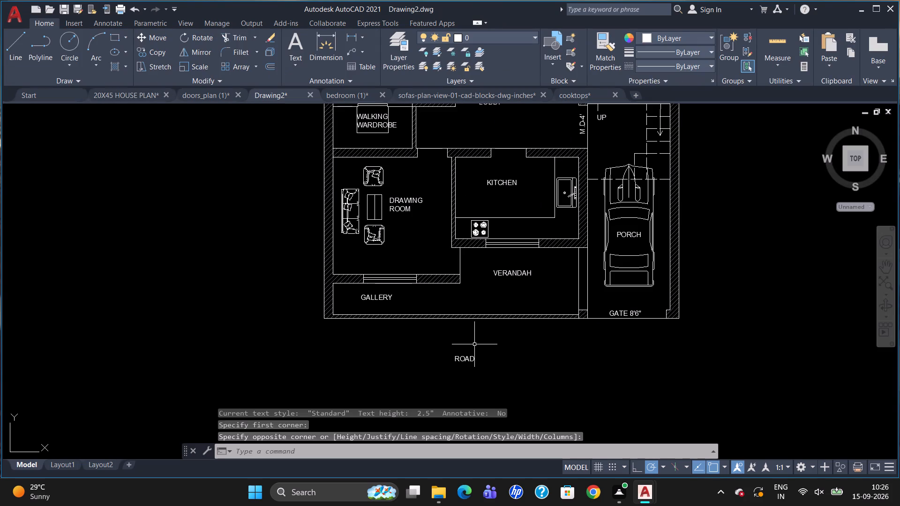
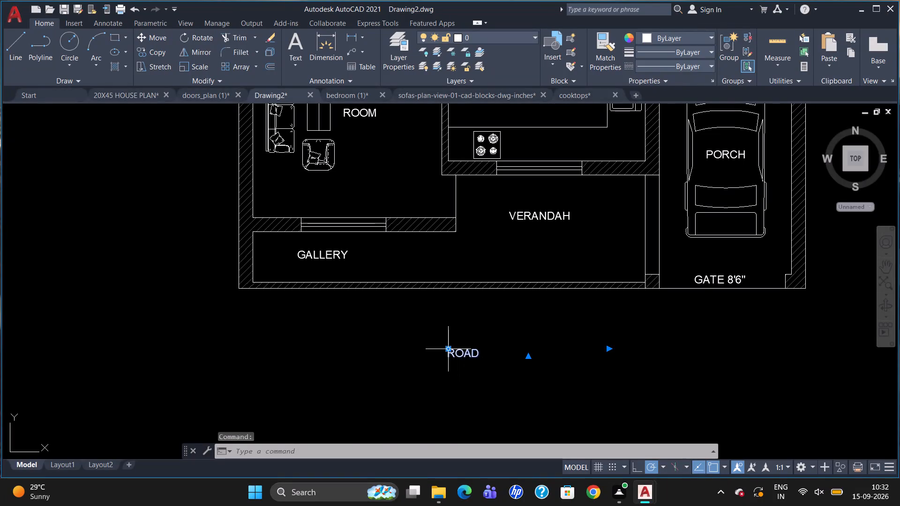
Shift the ROAD label about 1'-9.5" at 15°, slightly closer to the front wall.
click(446, 346)
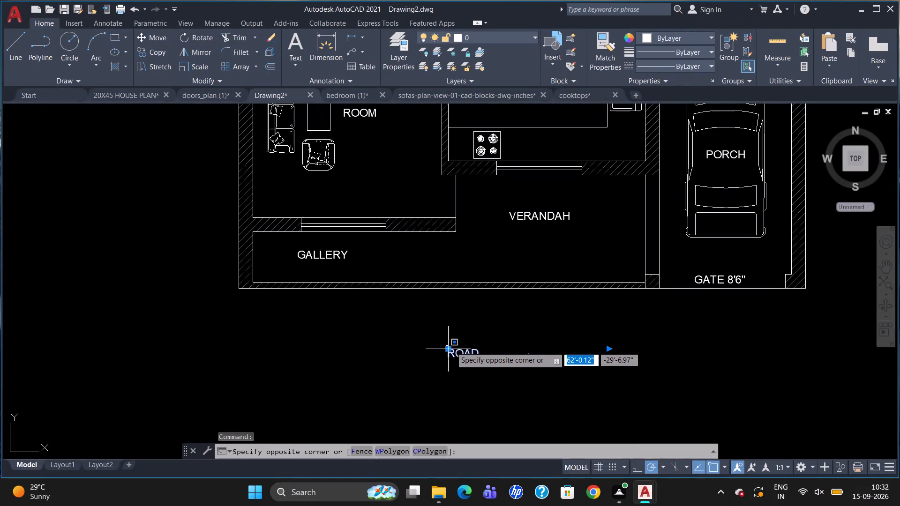
click(447, 348)
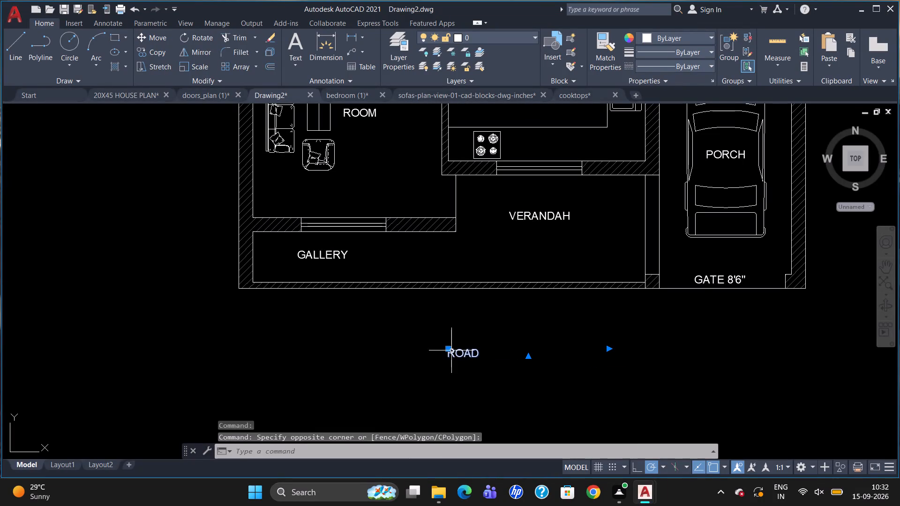
click(449, 349)
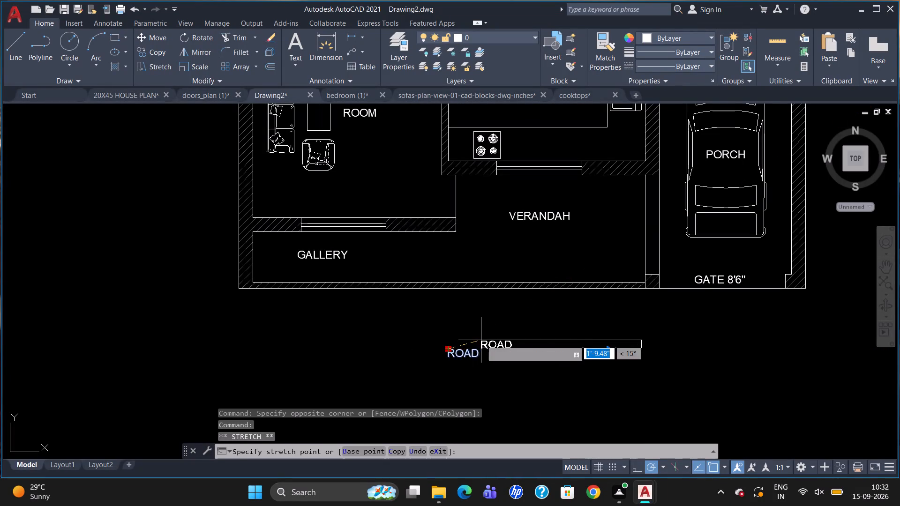
click(481, 340)
key(Escape)
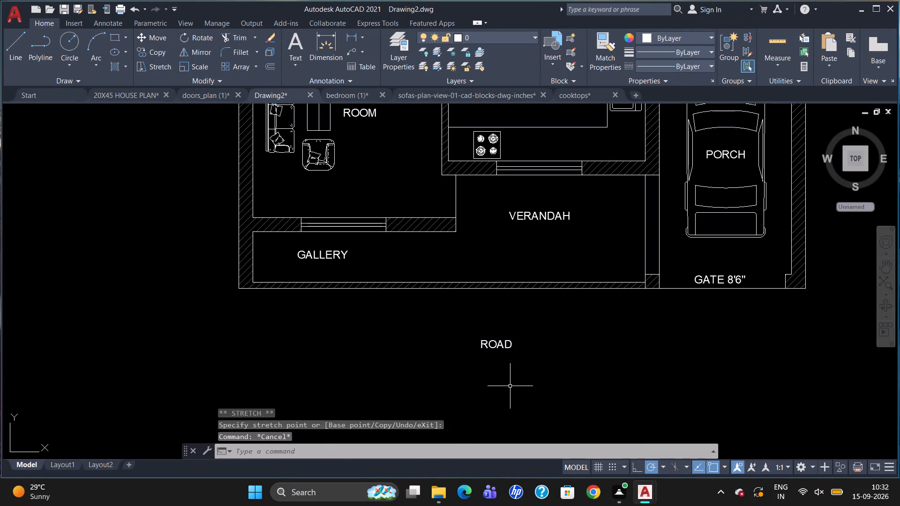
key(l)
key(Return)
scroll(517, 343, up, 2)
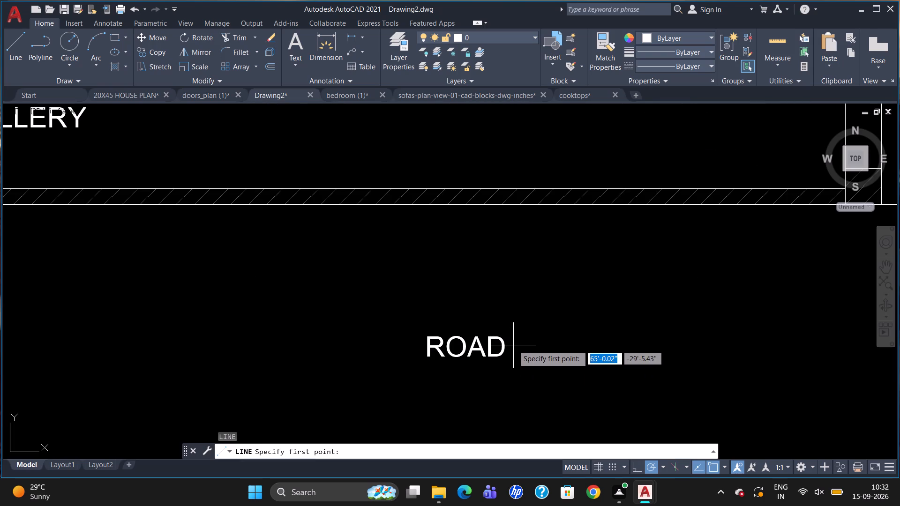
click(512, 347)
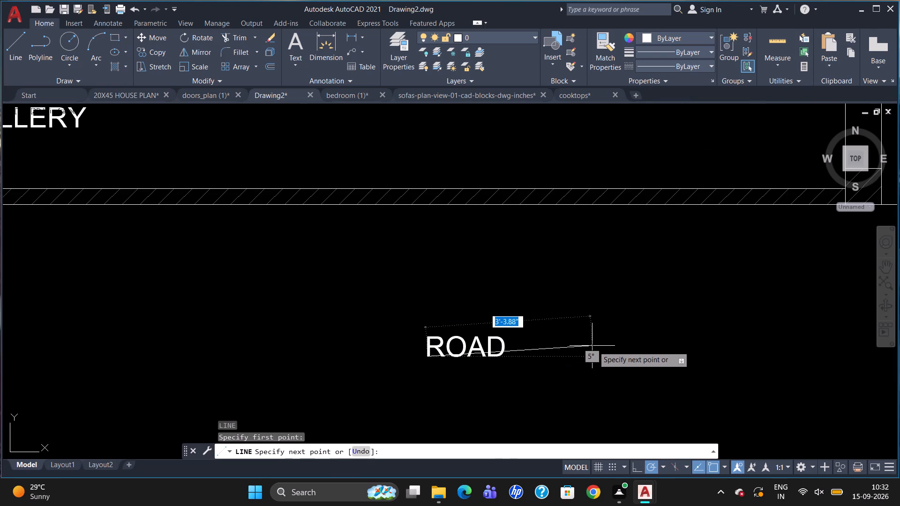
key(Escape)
Draw a short horizontal line on each side of the ROAD label, level with the middle of the text.
key(l)
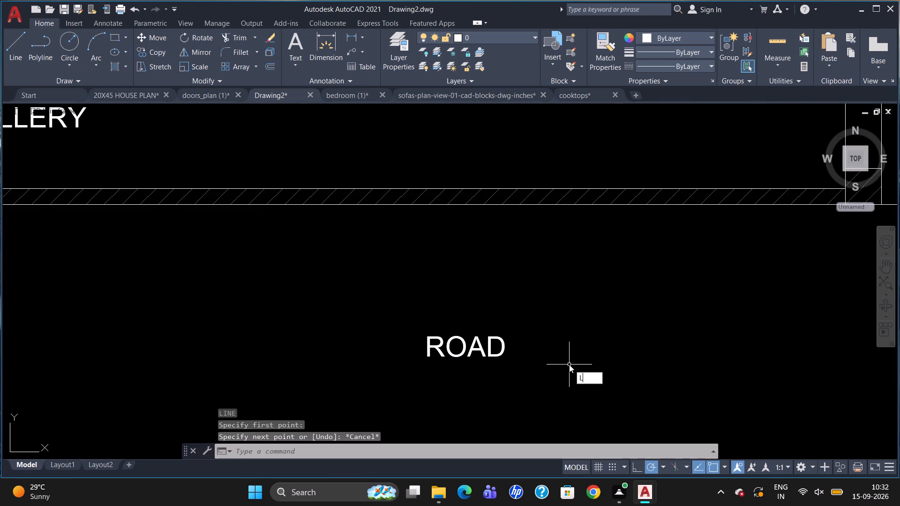
key(Return)
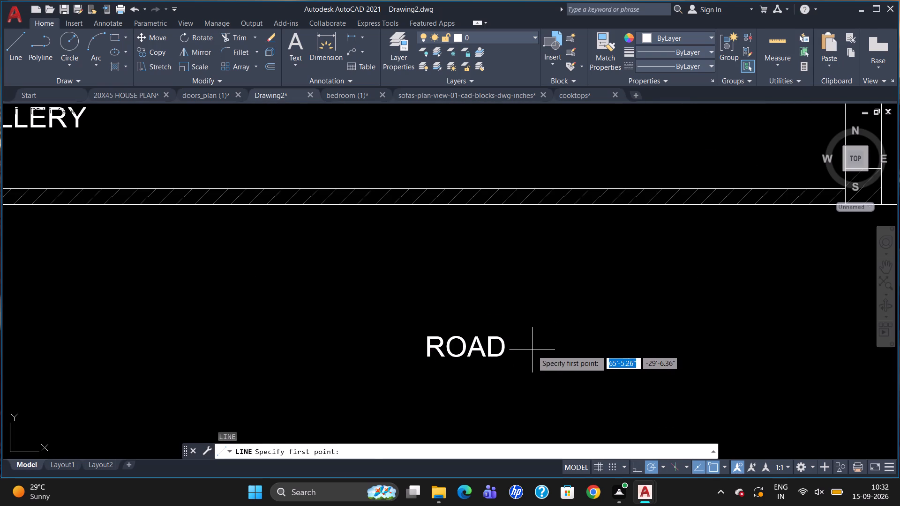
click(527, 348)
click(613, 349)
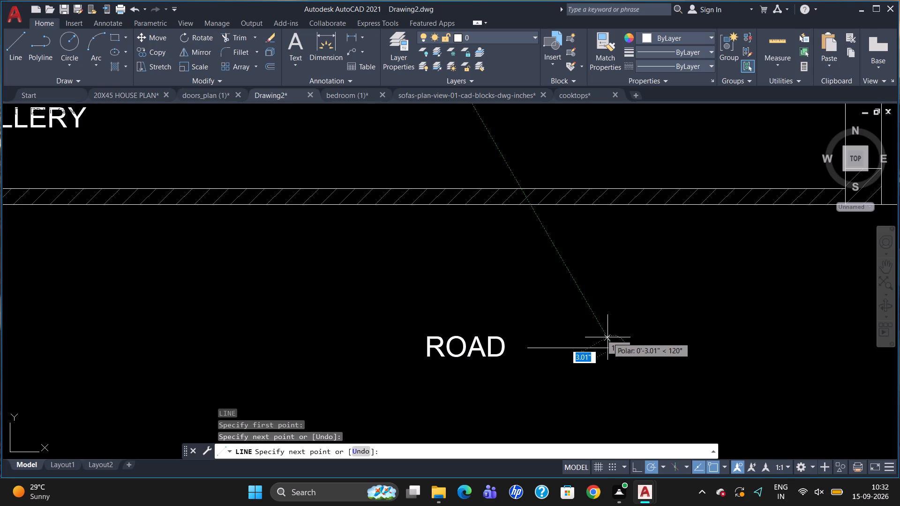
key(Escape)
key(l)
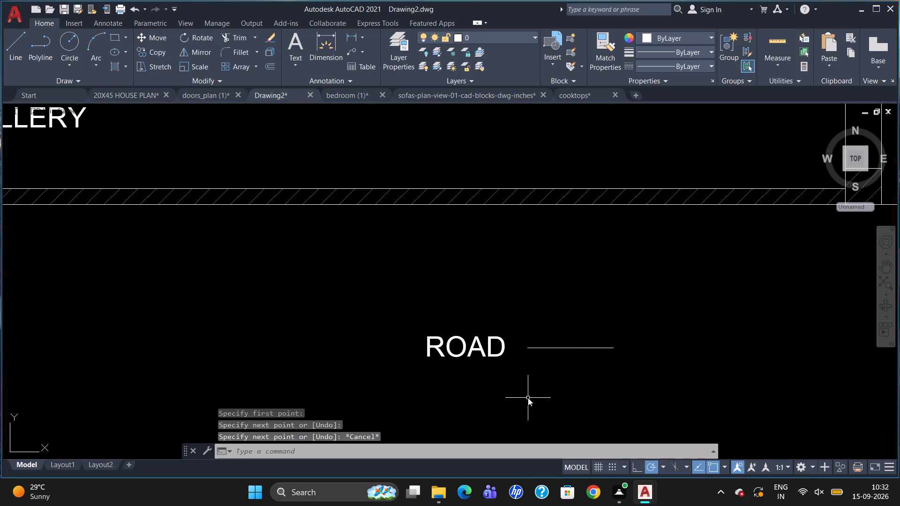
key(Return)
click(391, 349)
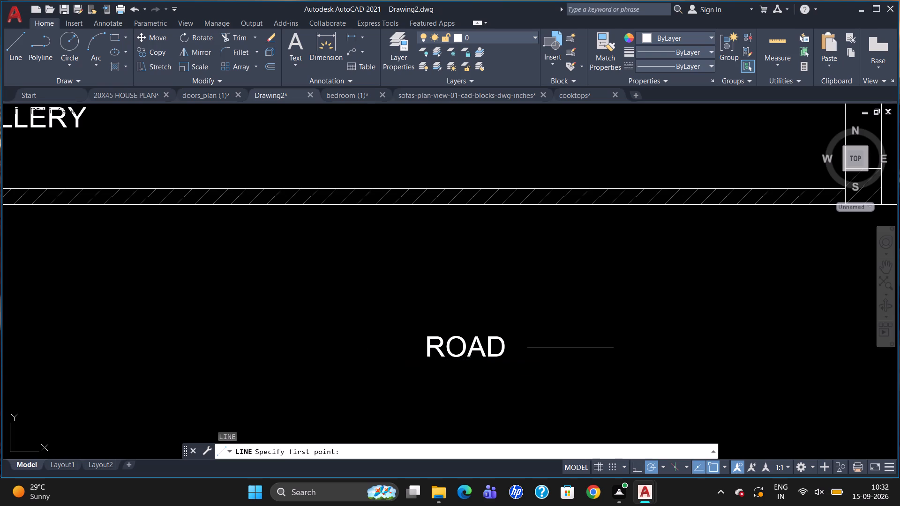
click(311, 352)
key(Escape)
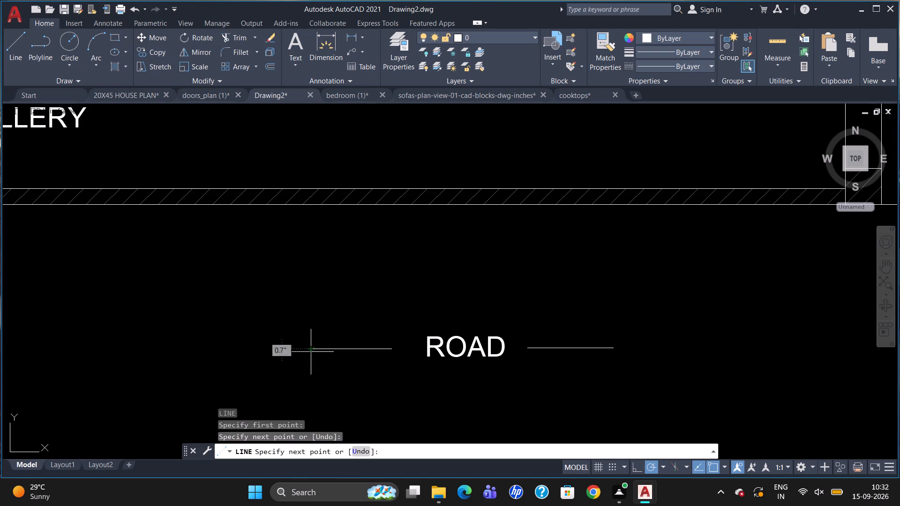
Add a vertical linear dimension outside the west wall, from the rear outer corner to the front face of the drawing room wall.
scroll(606, 306, down, 2)
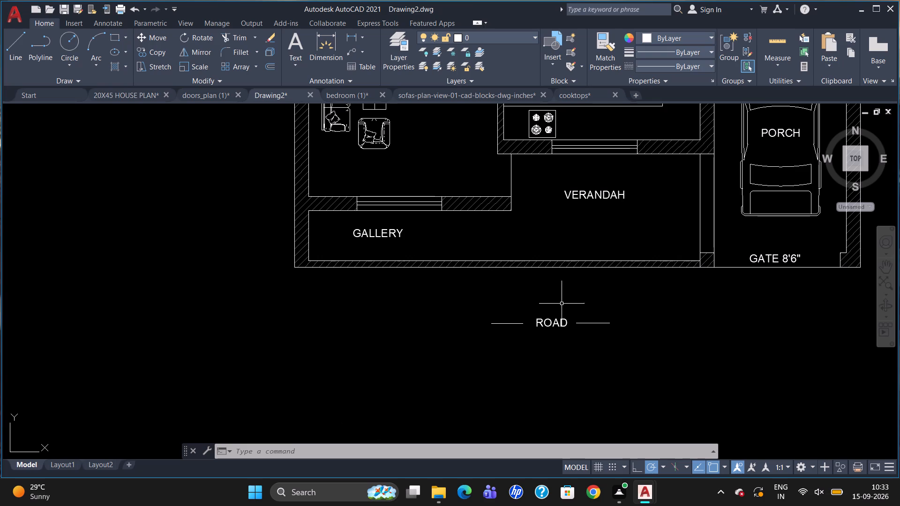
scroll(561, 313, down, 2)
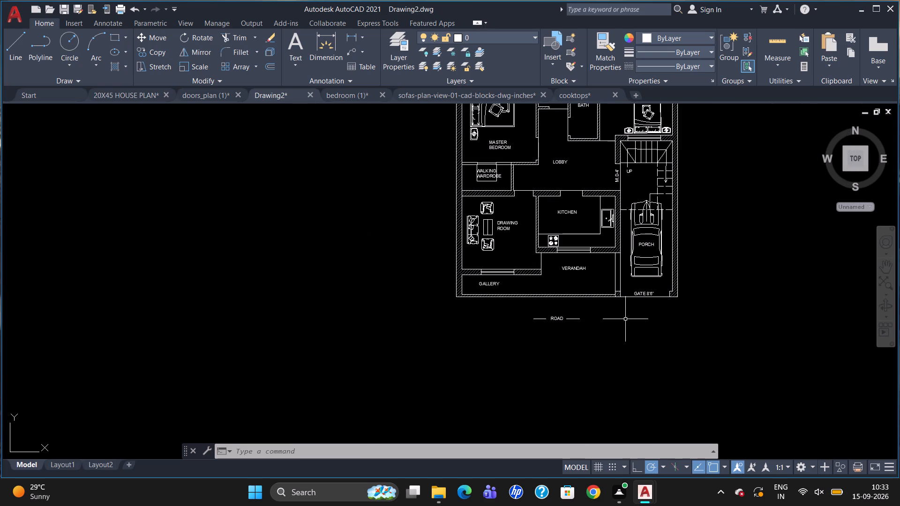
scroll(619, 351, down, 1)
scroll(516, 171, up, 1)
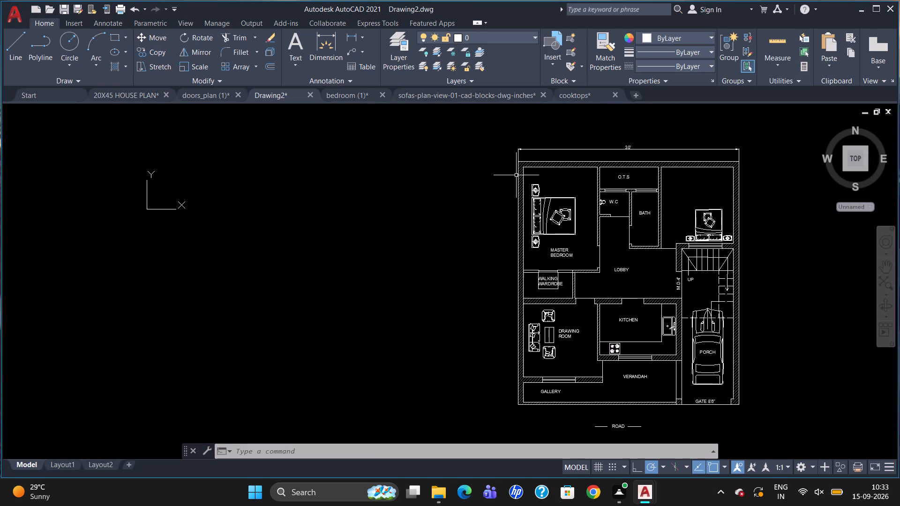
text(DLI)
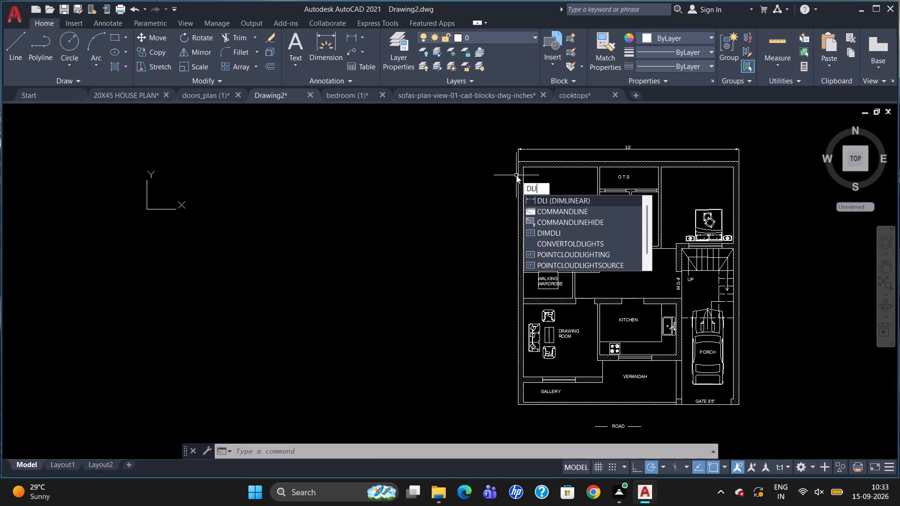
key(Return)
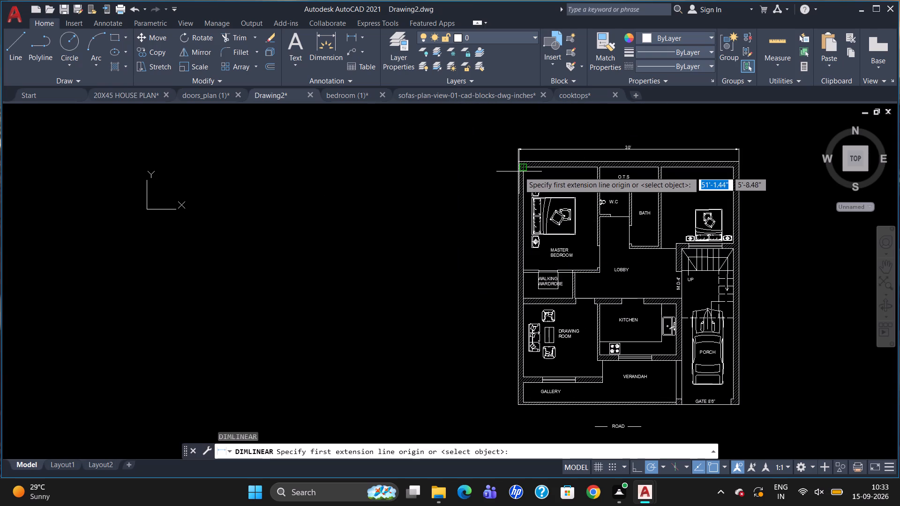
click(516, 161)
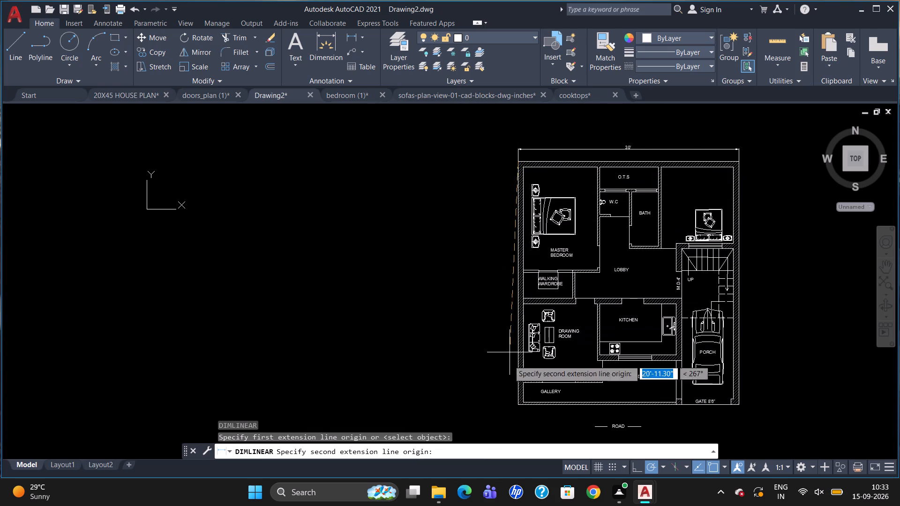
scroll(517, 381, up, 2)
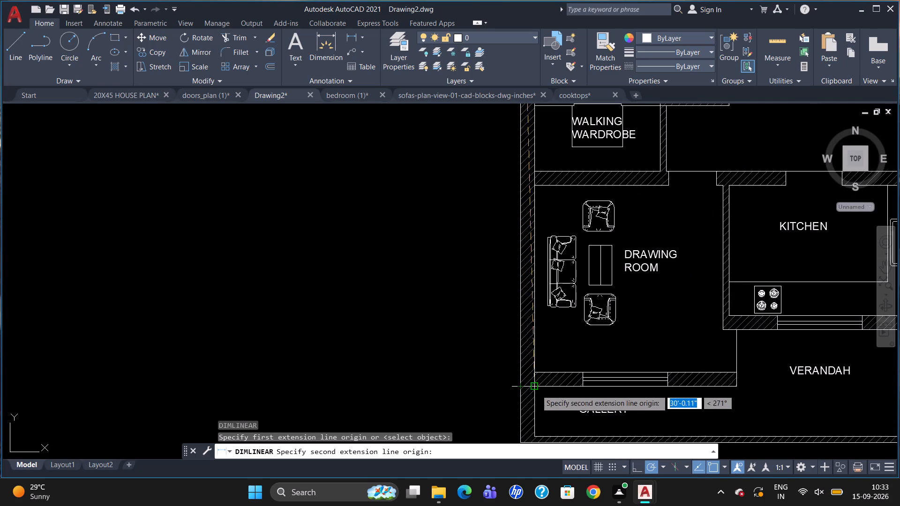
click(536, 387)
click(484, 382)
scroll(484, 382, down, 1)
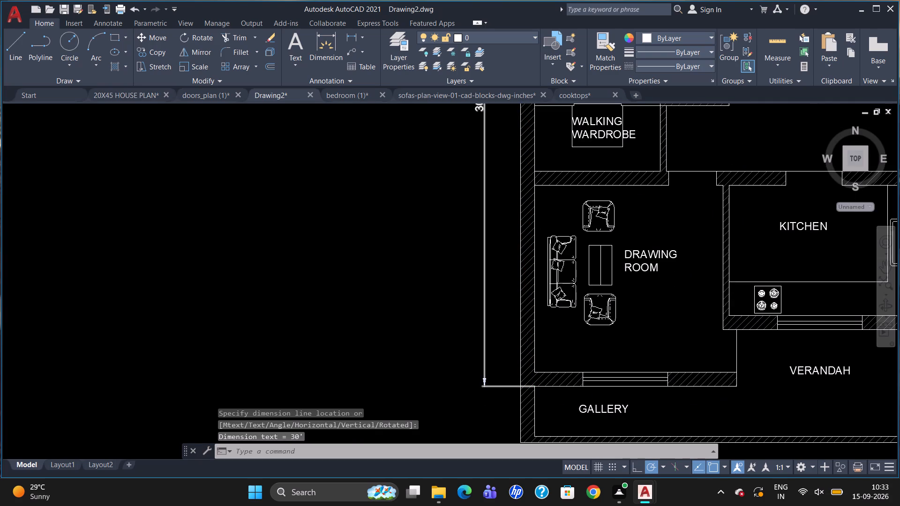
Add a vertical linear dimension for the gallery depth on the outer west wall, in line with the long side dimension.
scroll(525, 172, down, 1)
scroll(492, 354, up, 2)
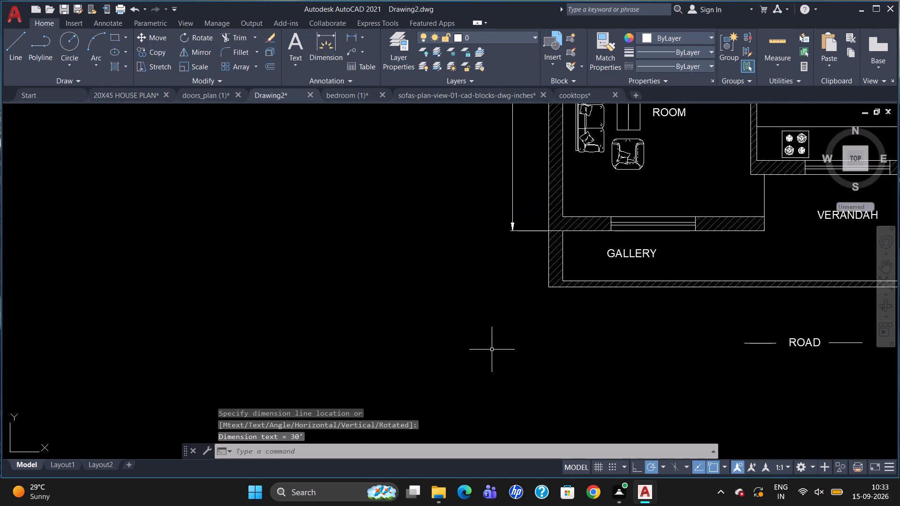
key(space)
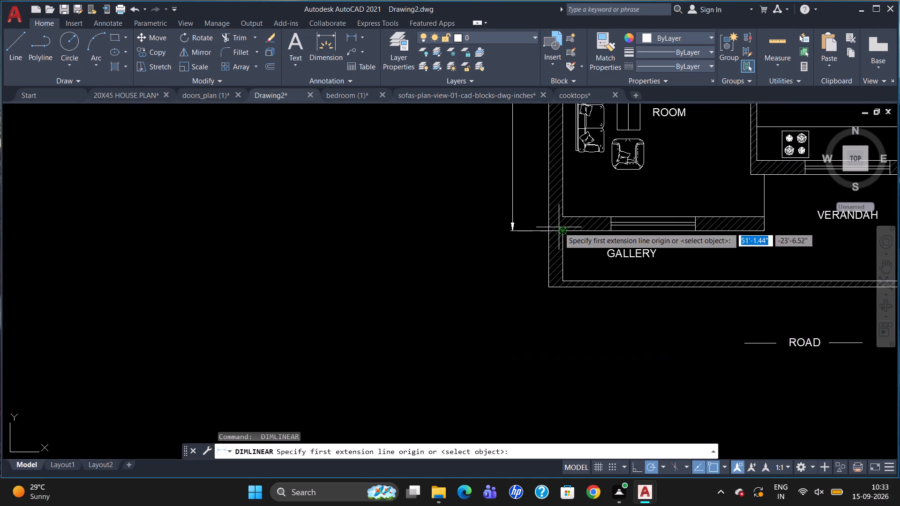
click(552, 228)
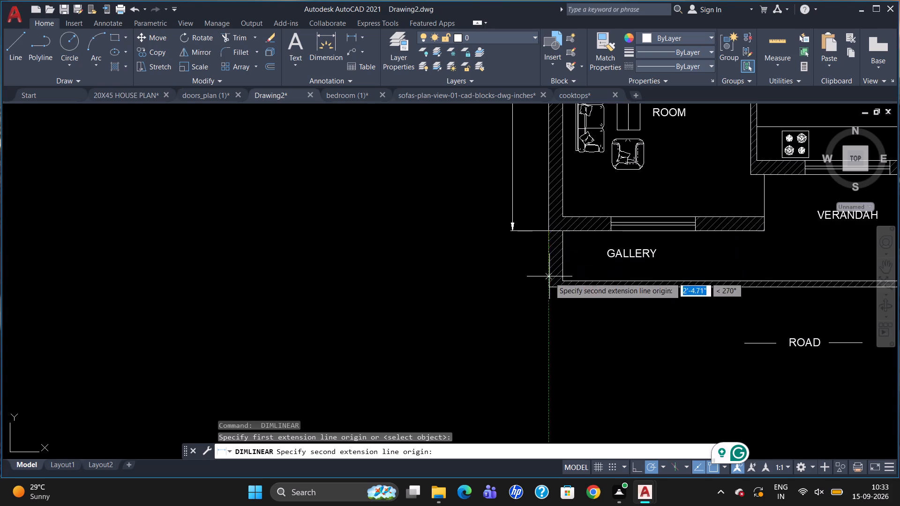
click(548, 285)
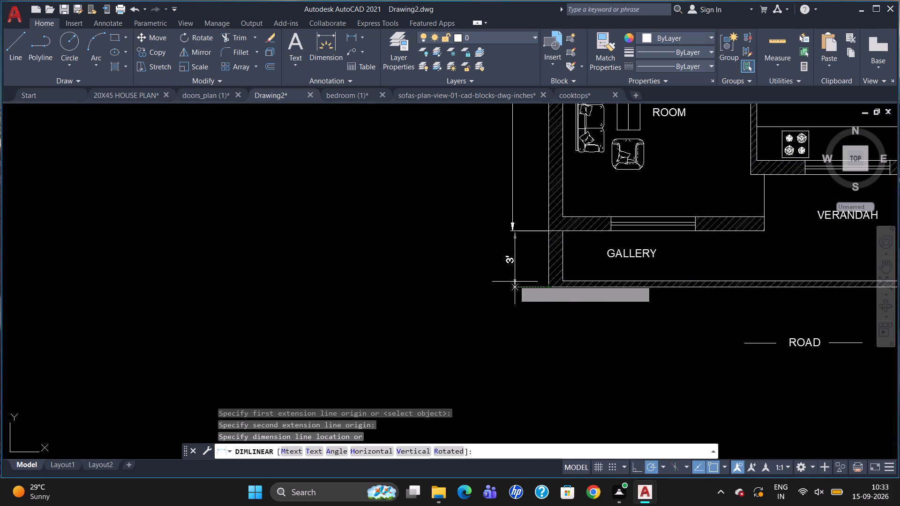
click(514, 281)
Save the drawing in the Downloads folder under the name 30X30 HOUSE PLAN.
scroll(461, 281, down, 3)
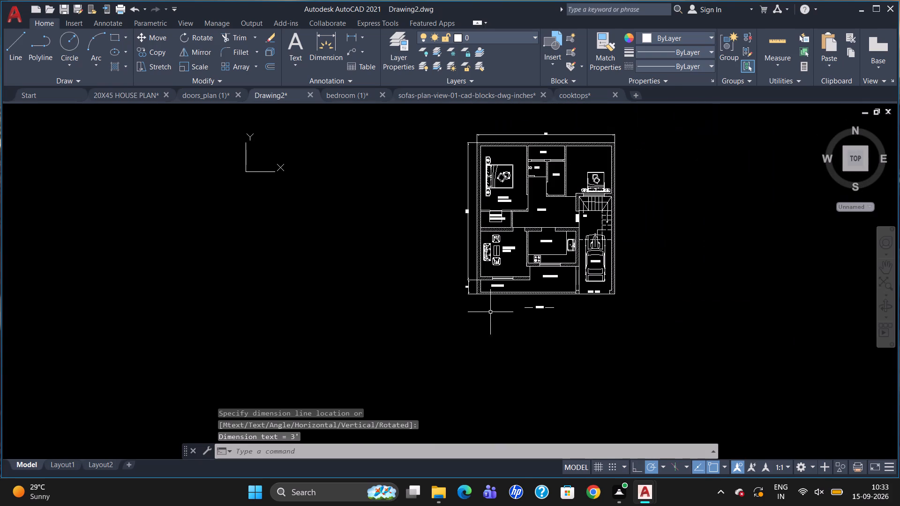
scroll(563, 108, up, 1)
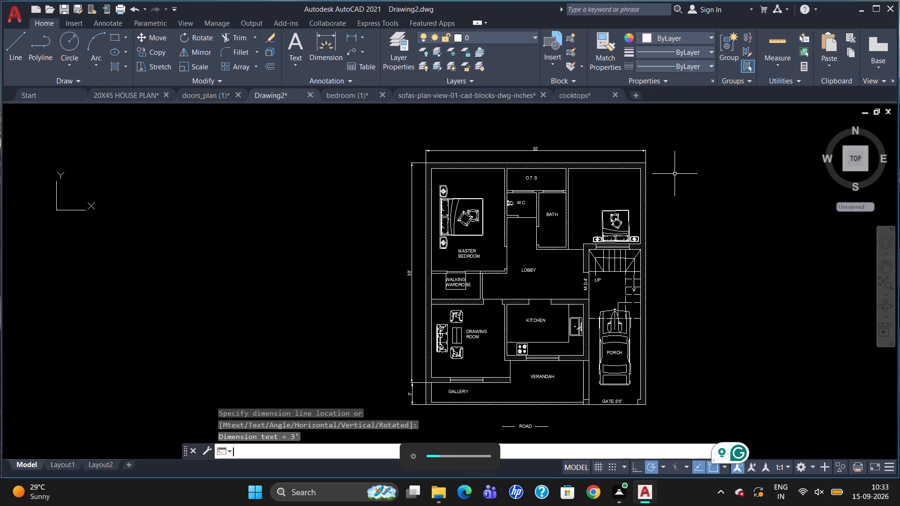
key(ctrl+s)
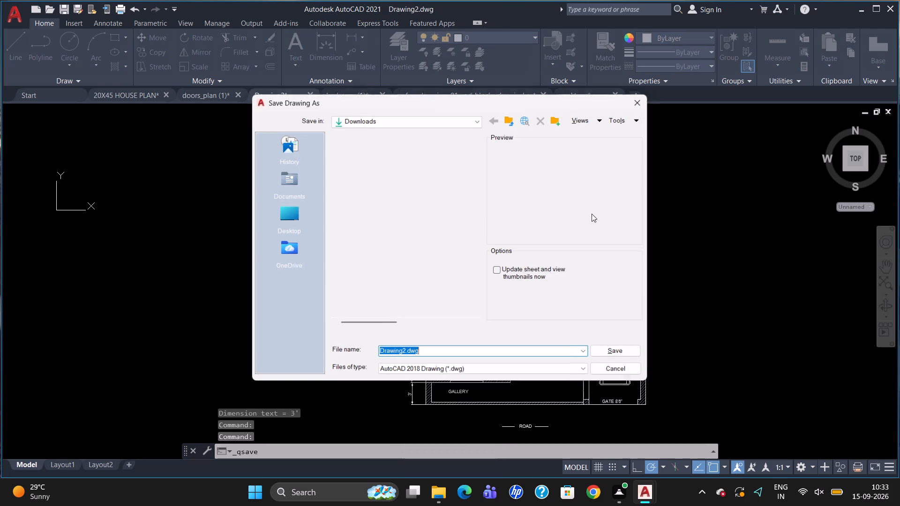
click(409, 356)
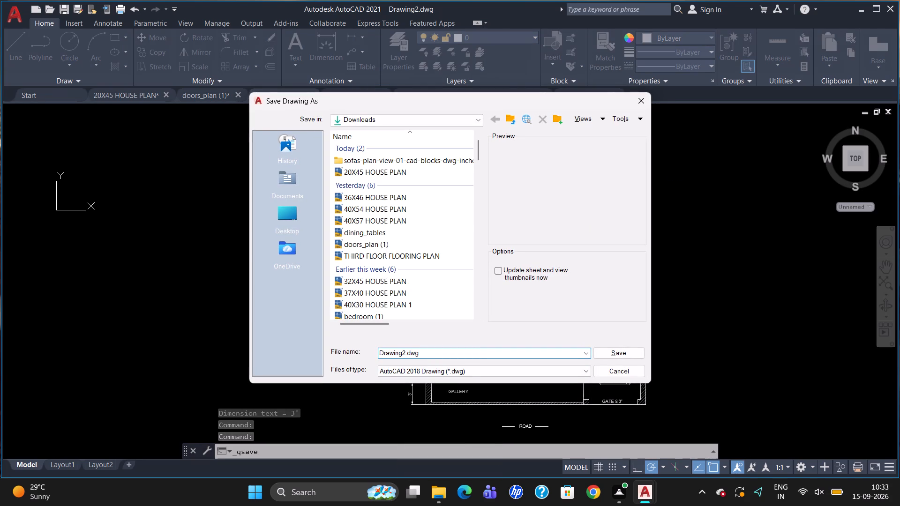
key(Left)
key(Left)
key(BackSpace)
key(BackSpace)
key(BackSpace)
key(BackSpace)
key(BackSpace)
key(BackSpace)
key(BackSpace)
key(BackSpace)
key(BackSpace)
key(BackSpace)
key(BackSpace)
key(BackSpace)
key(BackSpace)
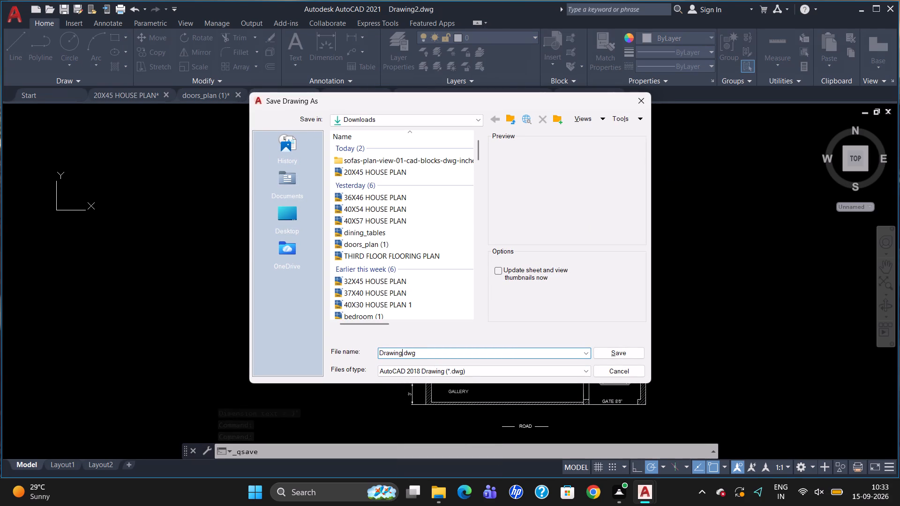
text(30)
key(space)
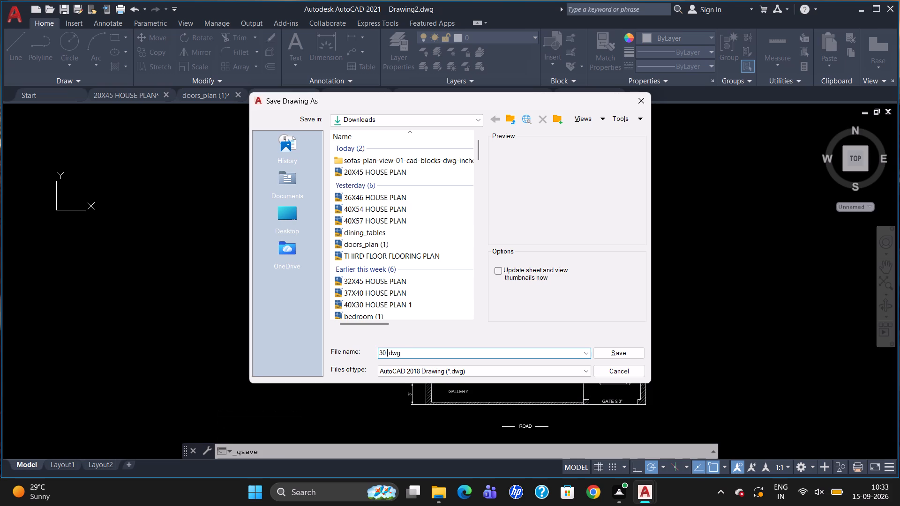
key(BackSpace)
text(X)
key(space)
key(BackSpace)
text(30)
key(space)
text(HOUSE PLA)
key(n)
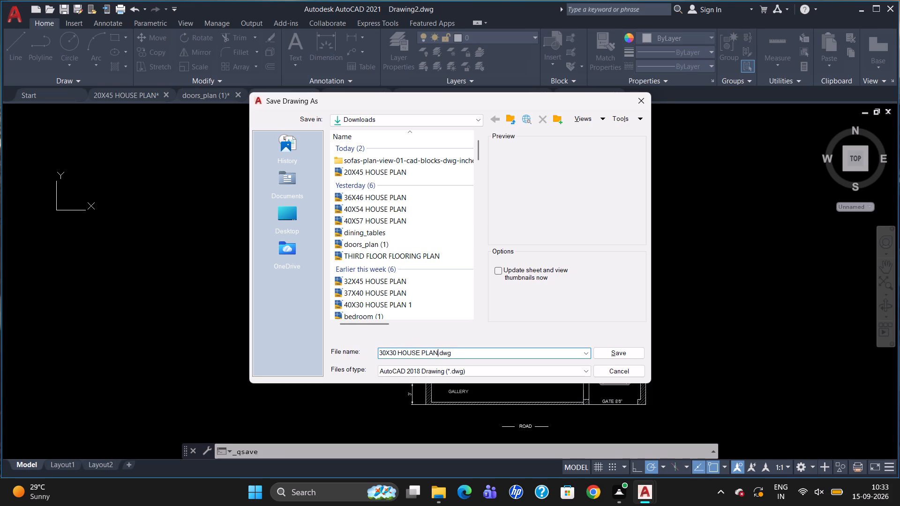
key(Return)
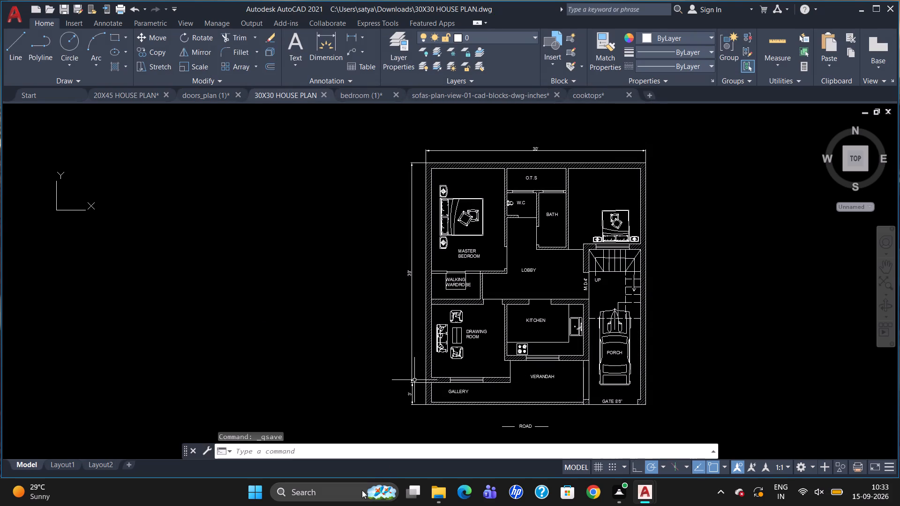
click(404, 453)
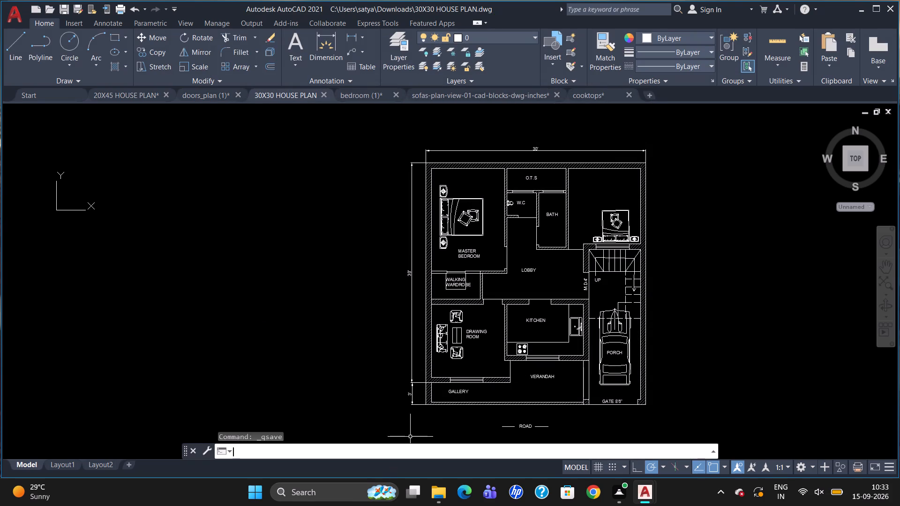
Query the drawing's log file name with the LOGFILENAME variable.
text(LO)
key(g)
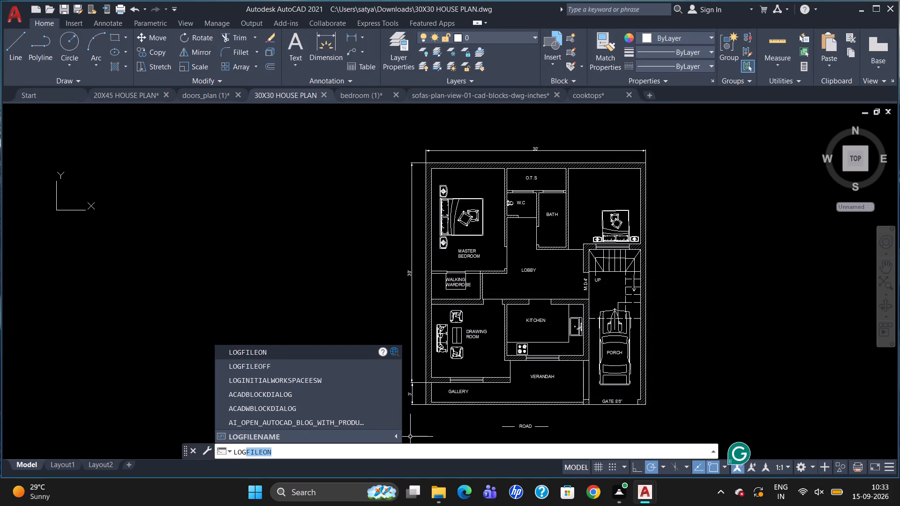
text(FILENAME)
key(Return)
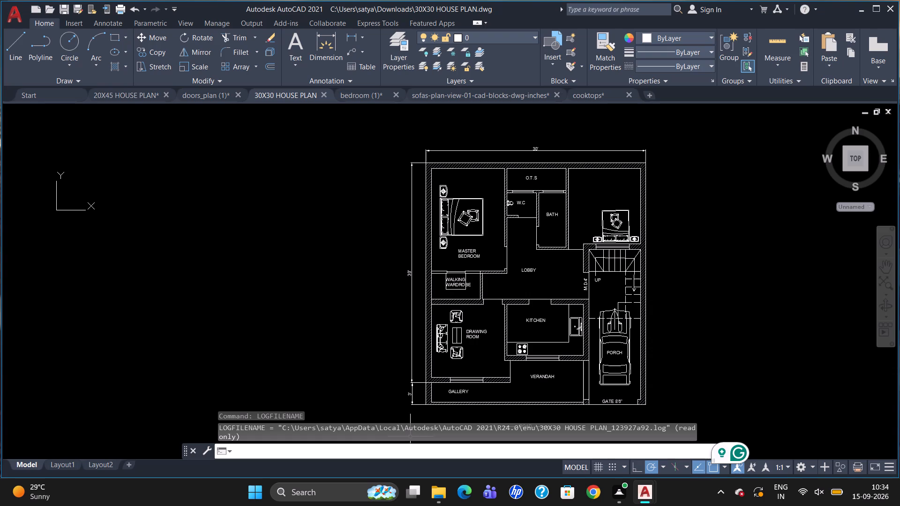
Start a single-sheet plot using the DWG To PDF.pc3 plotter and ISO full bleed A3 (297.00 x 420.00 MM) paper.
key(ctrl+p)
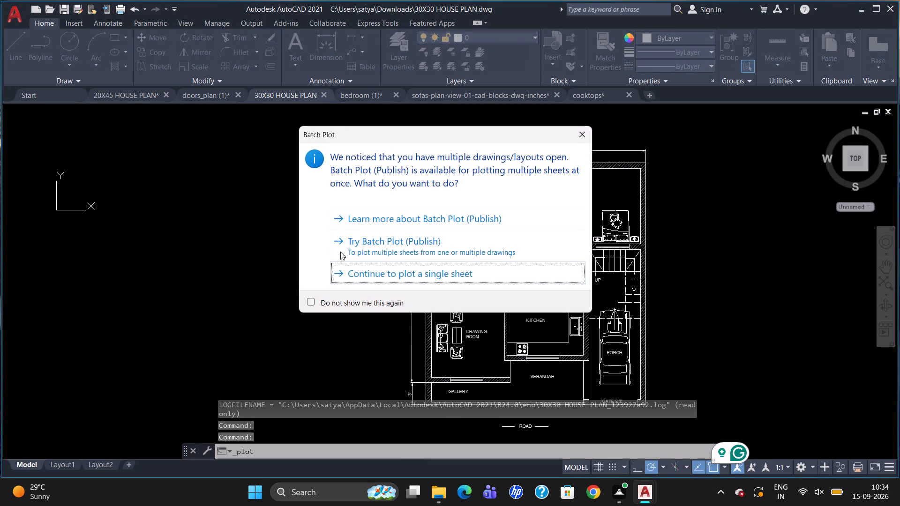
click(348, 273)
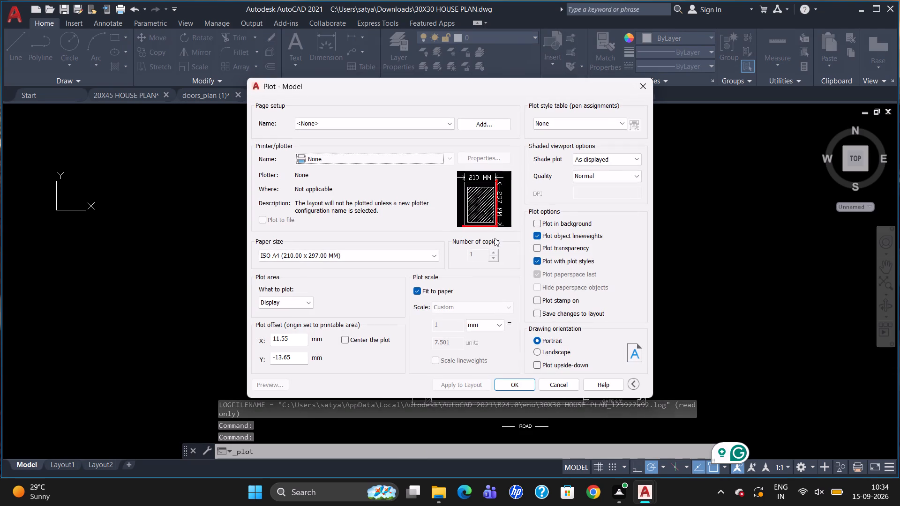
click(445, 154)
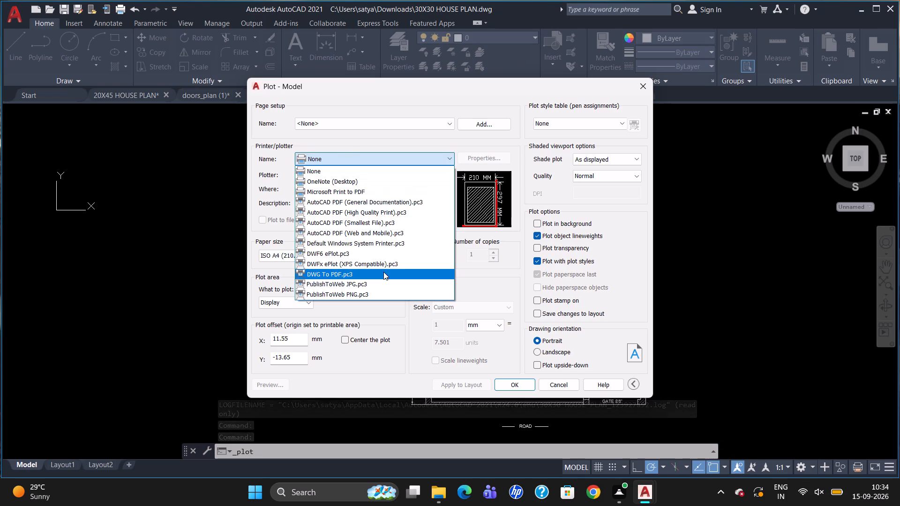
click(383, 272)
click(418, 255)
scroll(380, 325, up, 4)
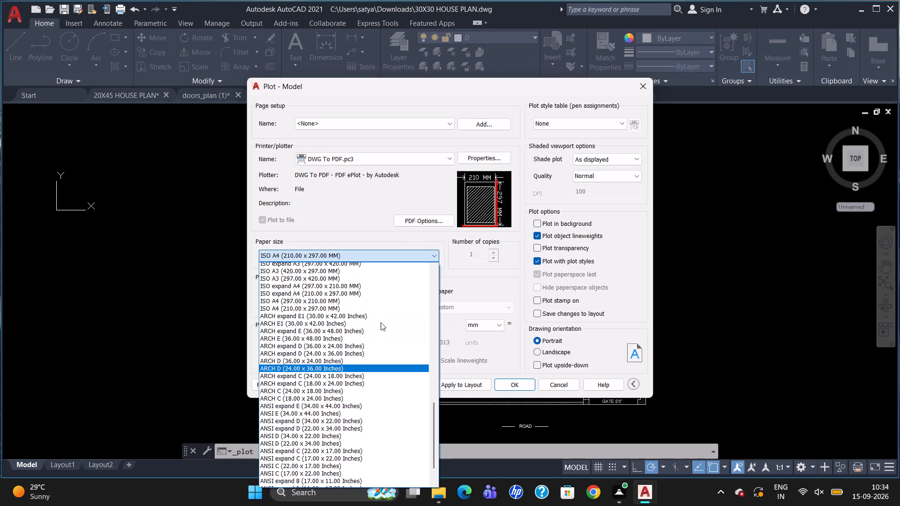
scroll(381, 322, up, 9)
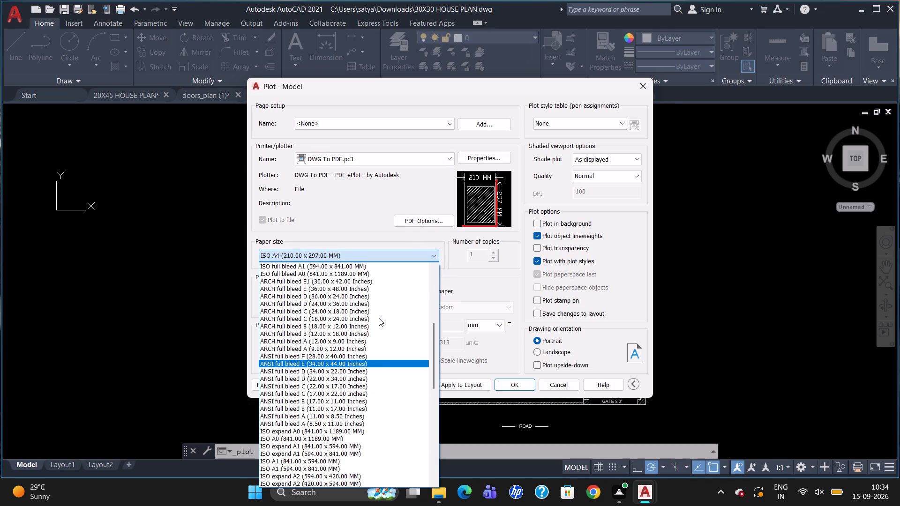
scroll(379, 318, up, 3)
click(359, 303)
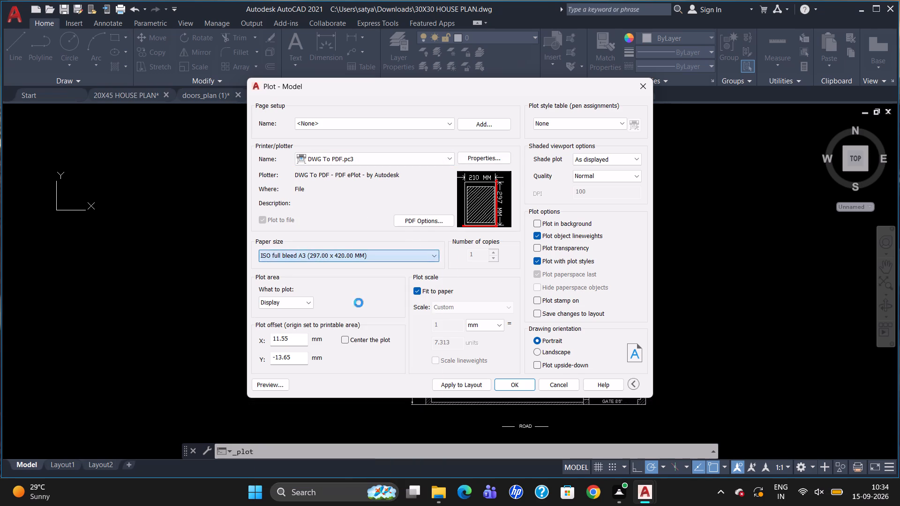
Set both the vector quality and raster image quality of the PDF output to 4800 dpi and accept the plotter configuration change.
click(435, 222)
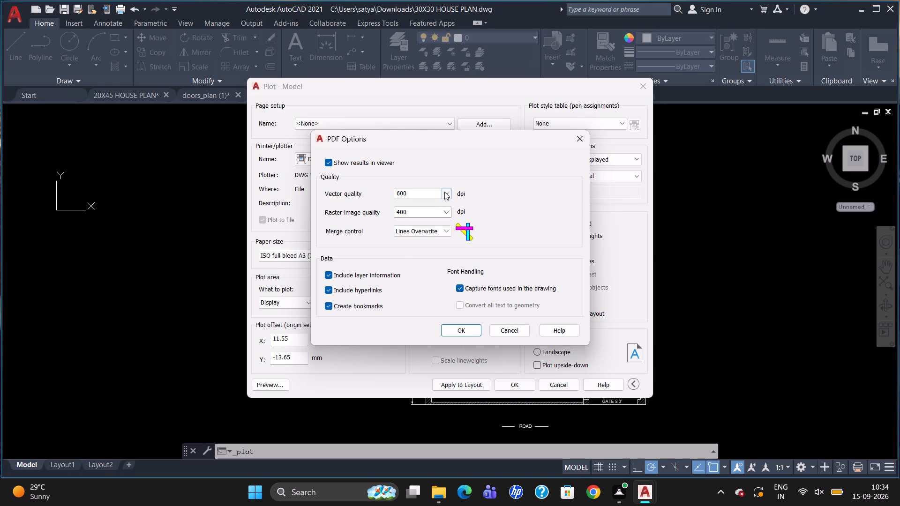
click(444, 192)
click(425, 264)
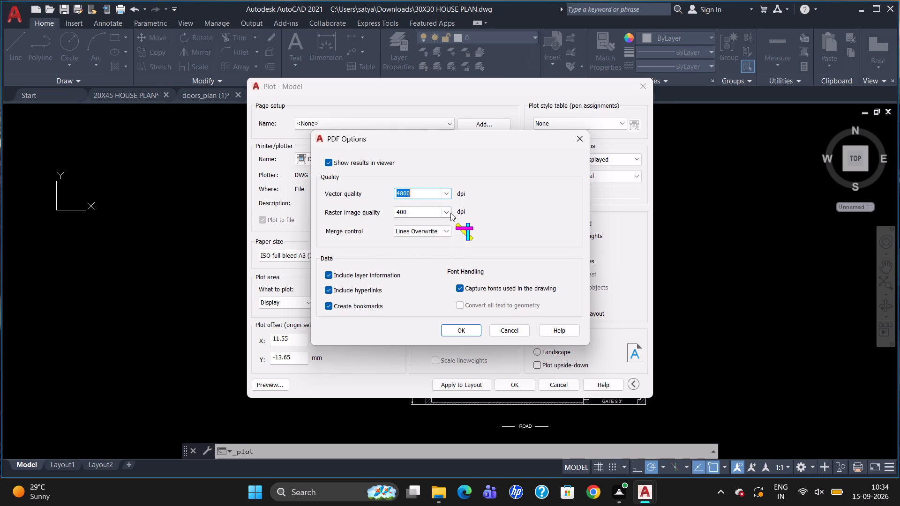
click(450, 213)
click(412, 282)
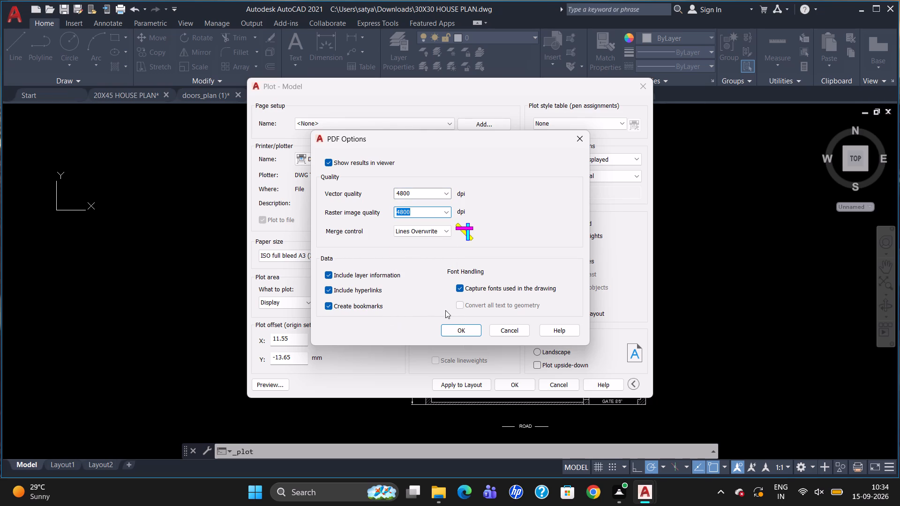
click(456, 325)
click(432, 282)
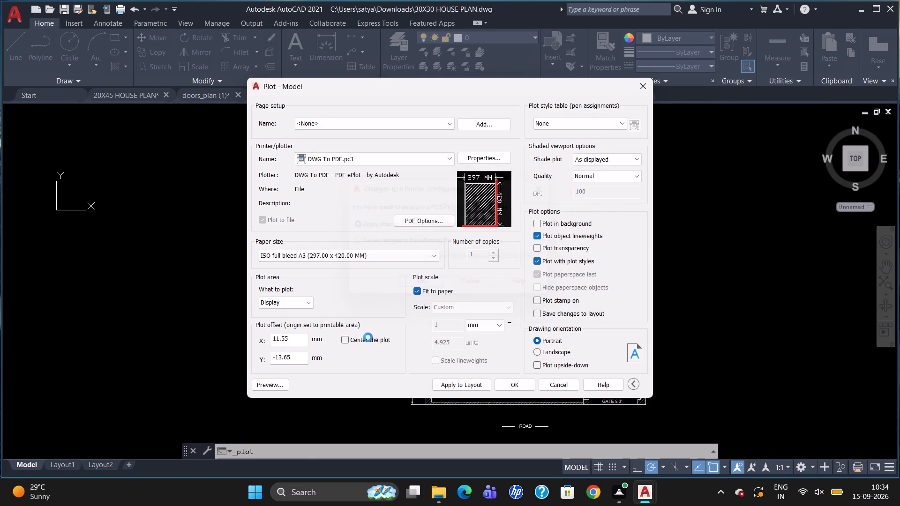
Center the plot on the sheet and set the shaded viewport quality to Maximum.
click(349, 343)
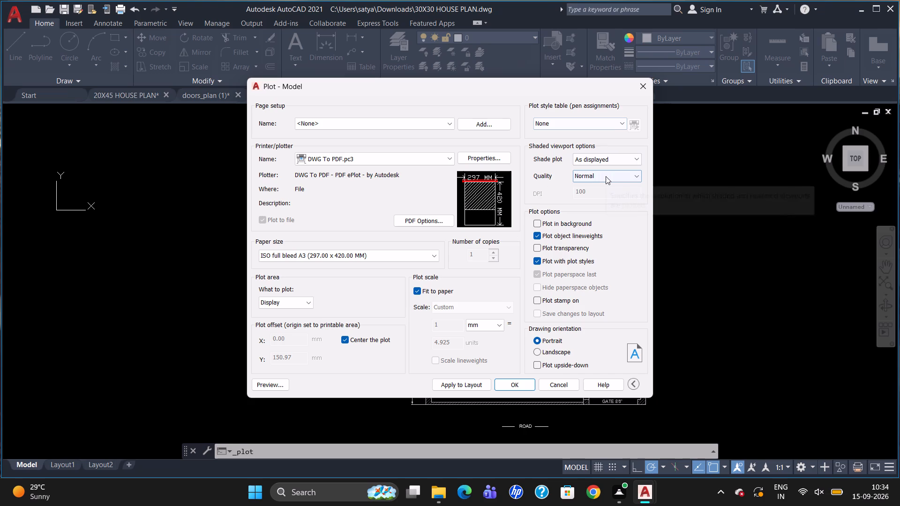
click(606, 176)
click(596, 215)
Choose the acad.ctb plot style table and assign it to all layouts.
click(574, 126)
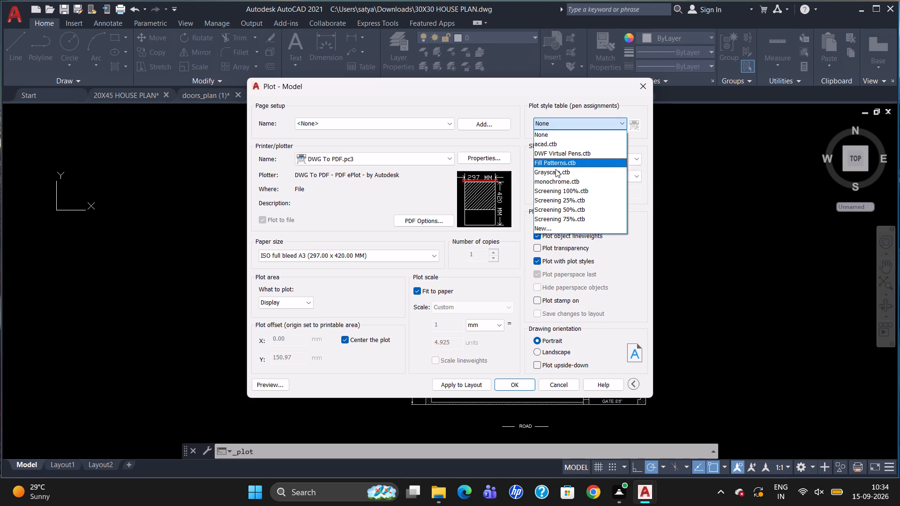
click(556, 144)
click(452, 271)
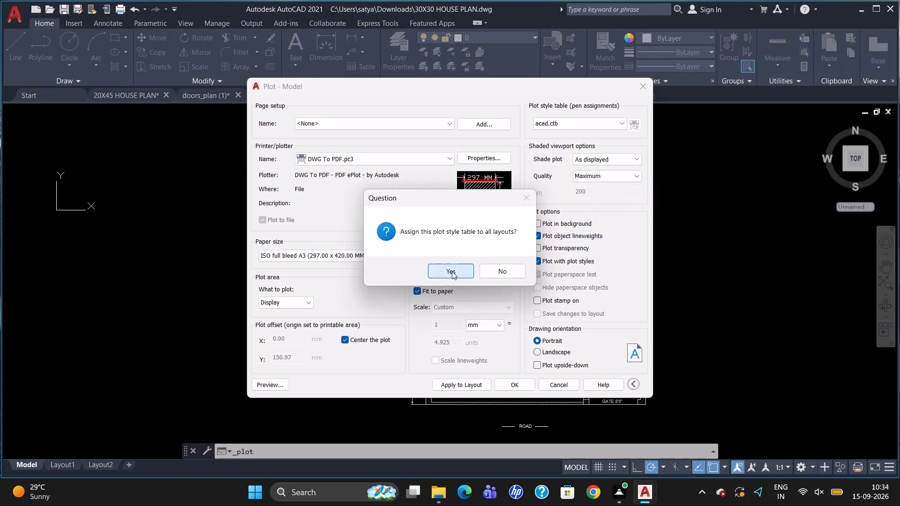
Set the plot area to a window enclosing the whole floor plan with its outer dimensions and the ROAD label.
click(305, 302)
click(281, 339)
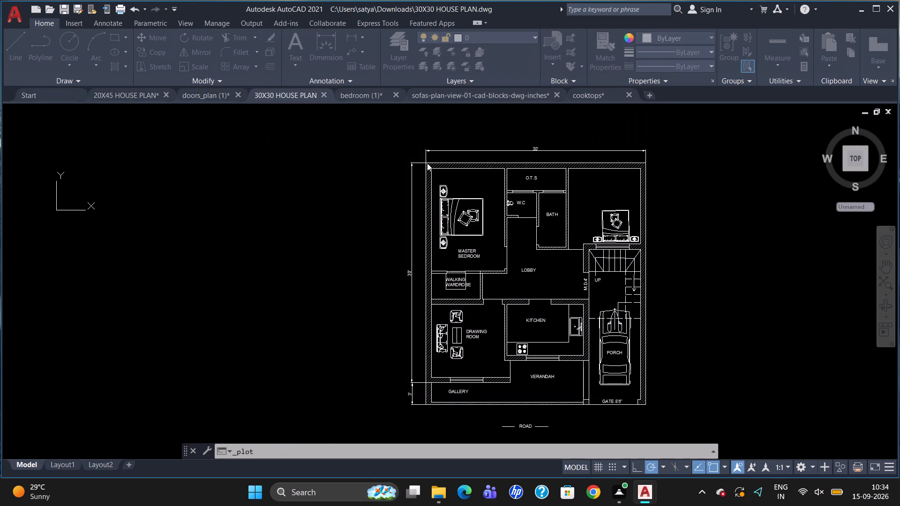
drag(356, 137, 646, 400)
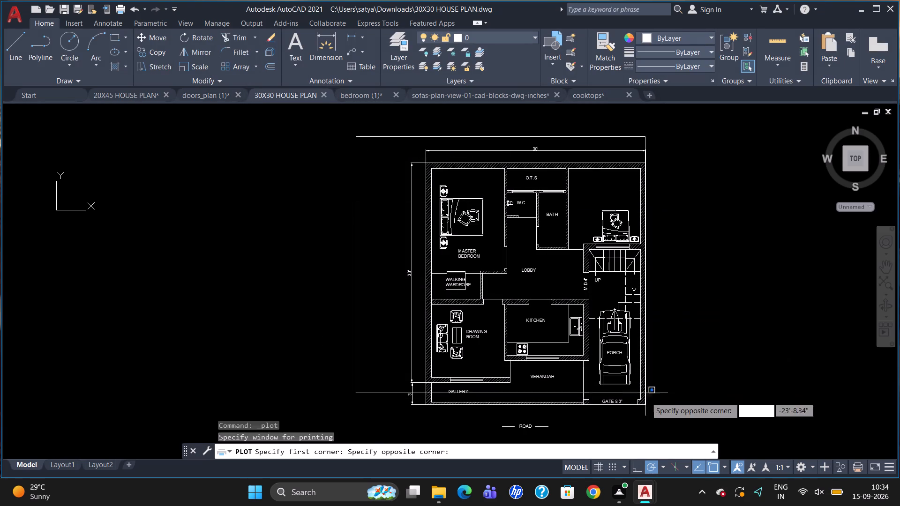
drag(646, 400, 687, 436)
click(687, 436)
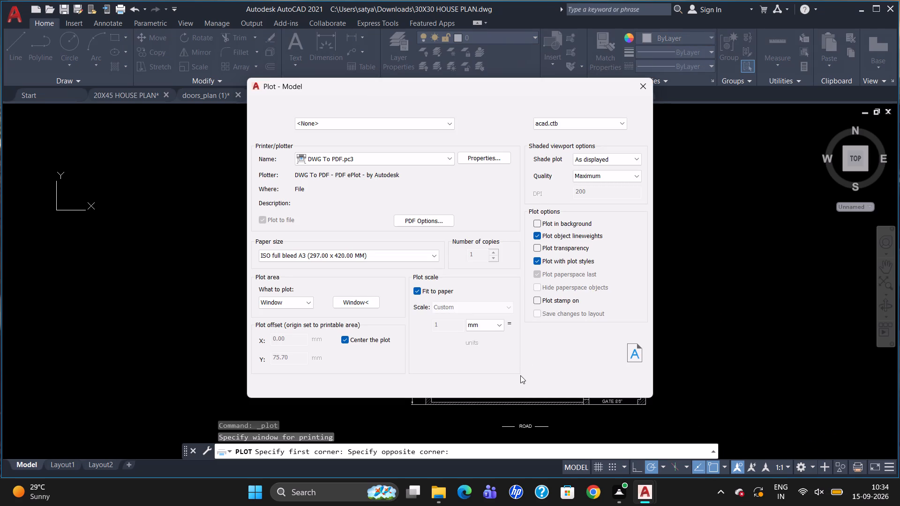
Plot the sheet to the Documents folder as 30X30 HOUSE PLAN-Model.pdf and dismiss the plot notification.
click(519, 384)
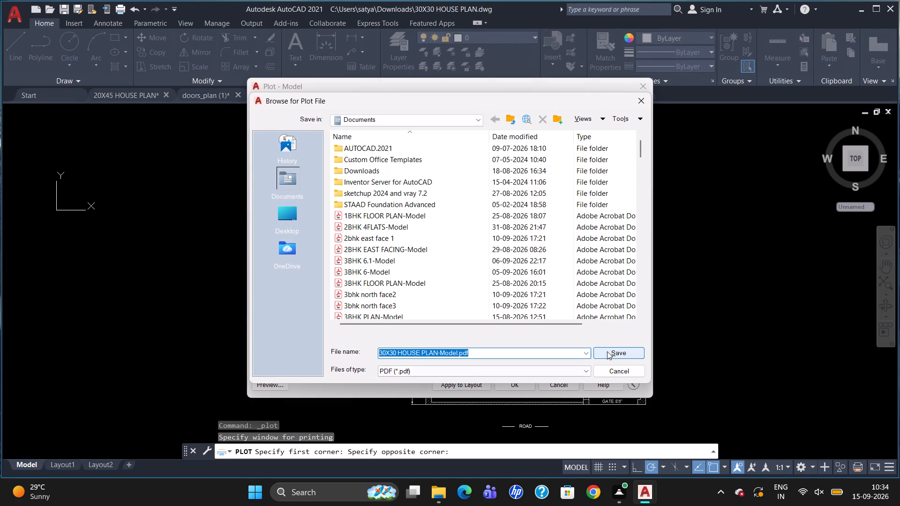
click(609, 350)
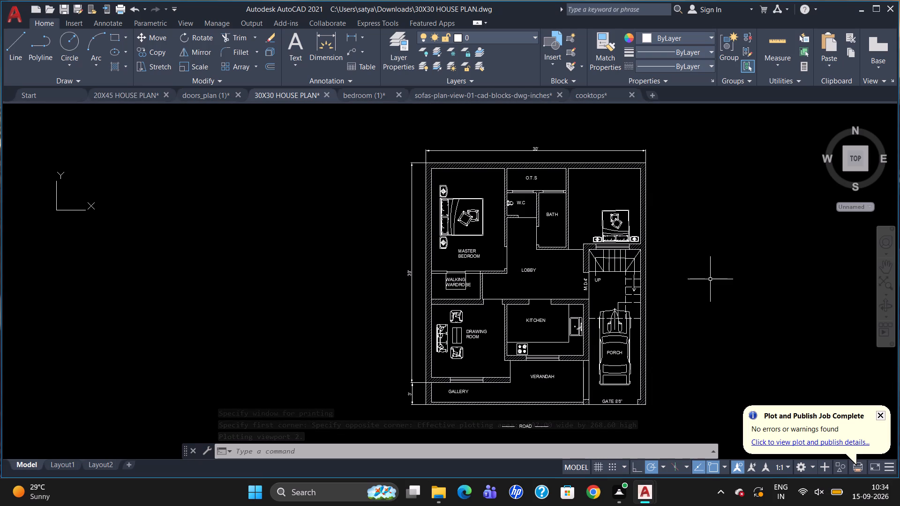
click(879, 414)
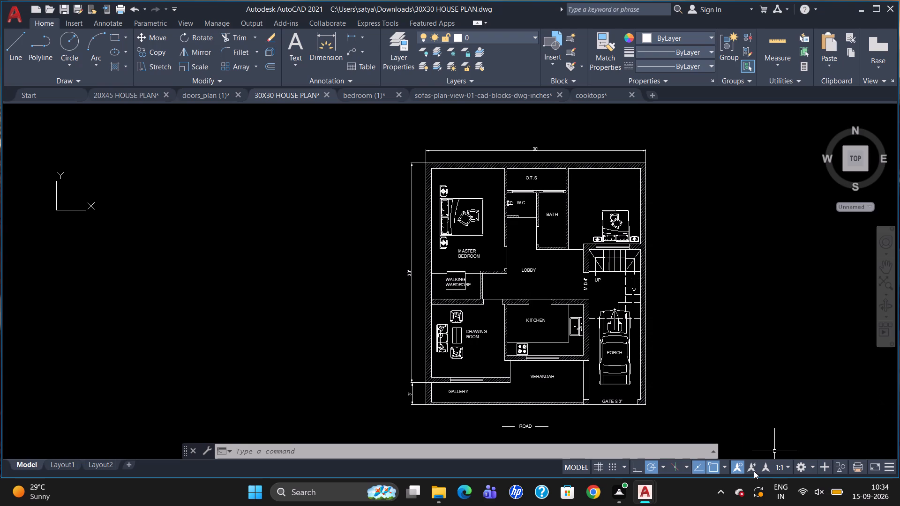